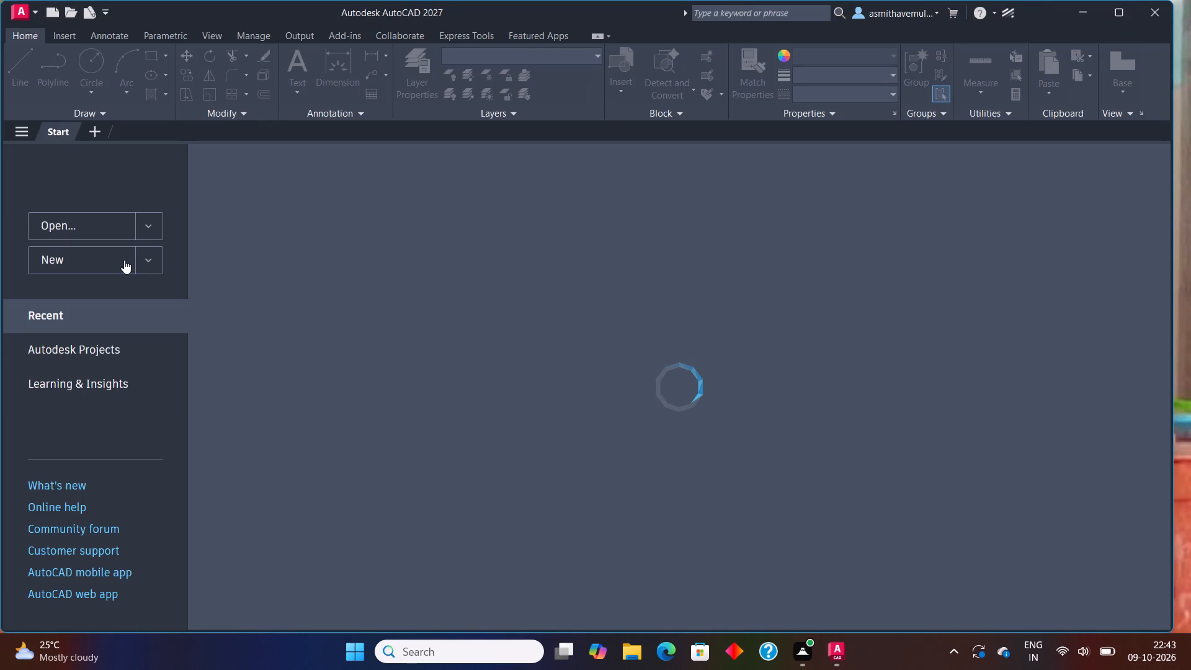
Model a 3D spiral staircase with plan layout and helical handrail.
Create a new blank drawing, dismissing the assistant notice and the file selection dialog.
click(120, 261)
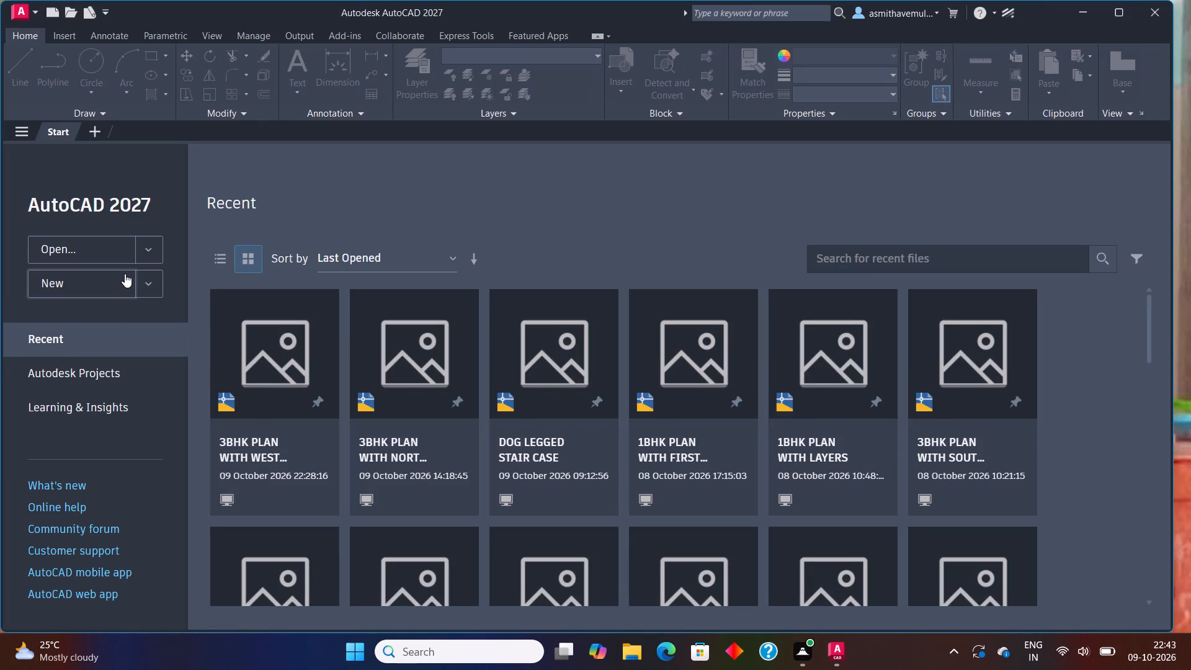
click(98, 287)
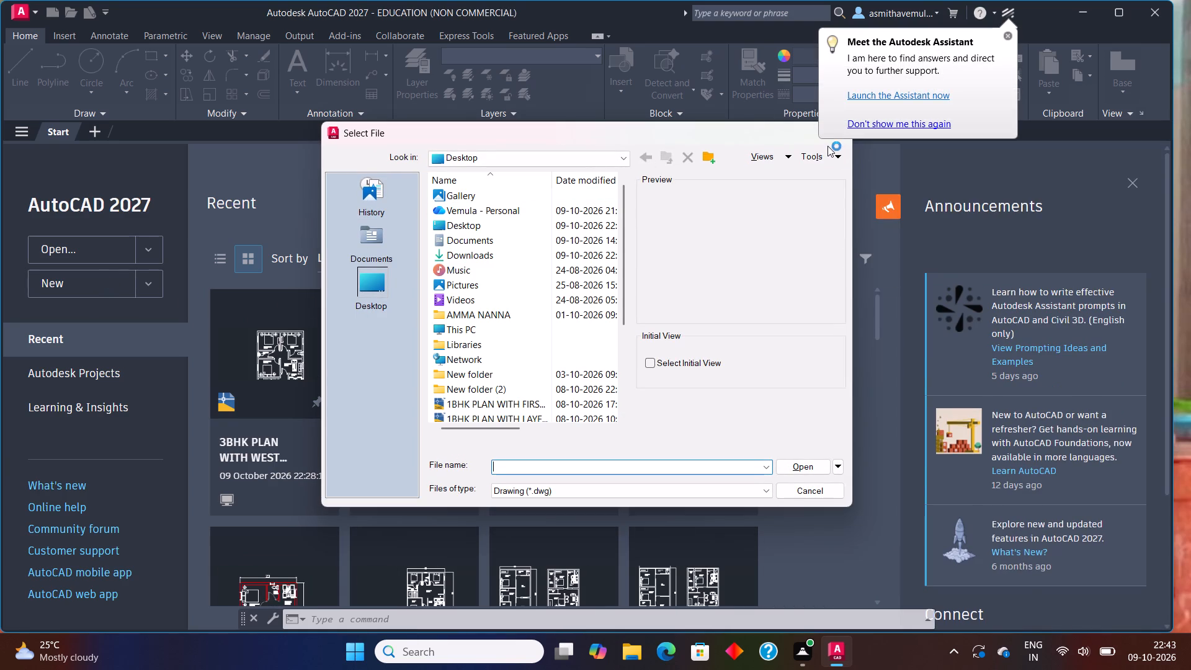
click(1007, 36)
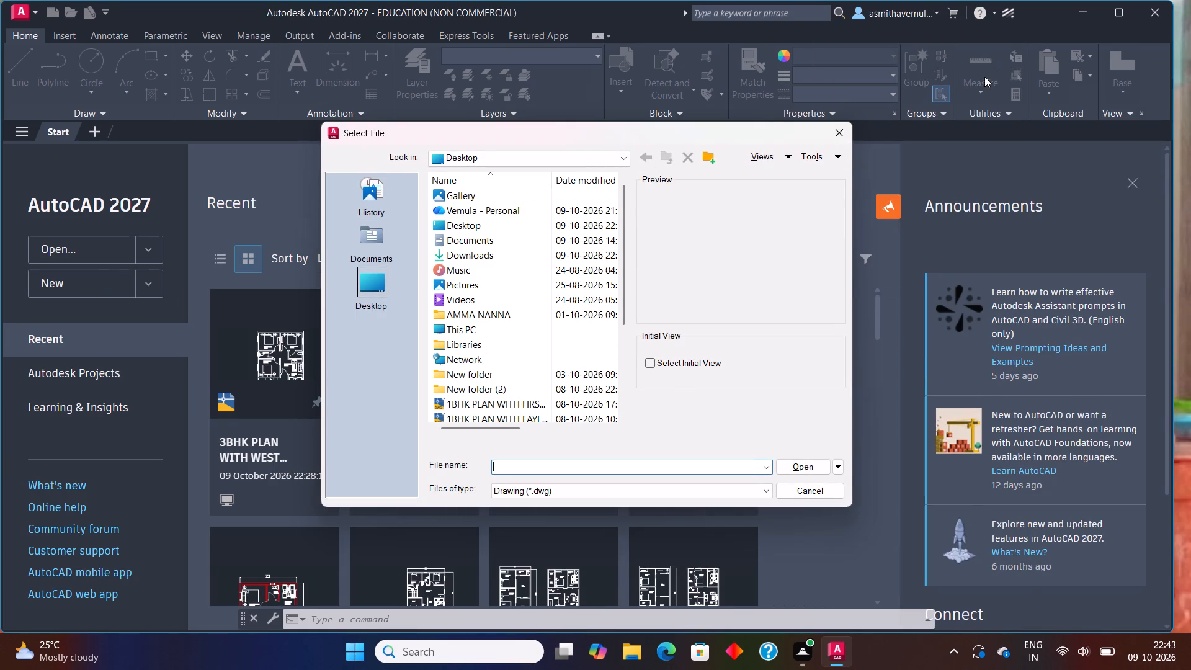
click(837, 135)
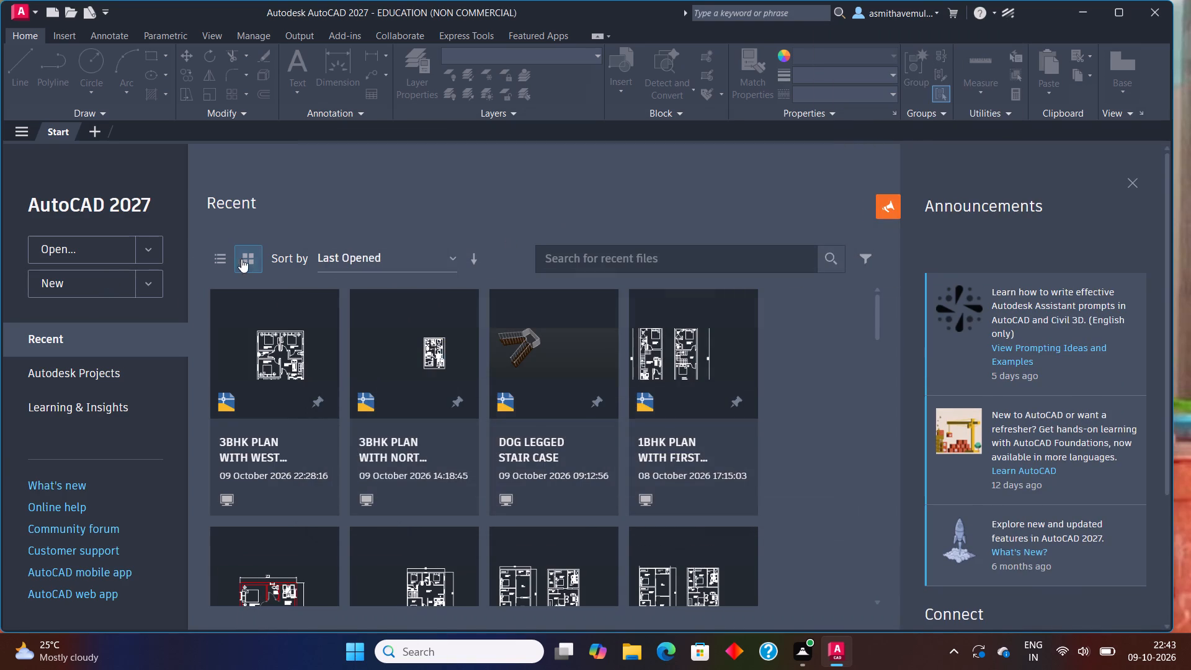
click(94, 277)
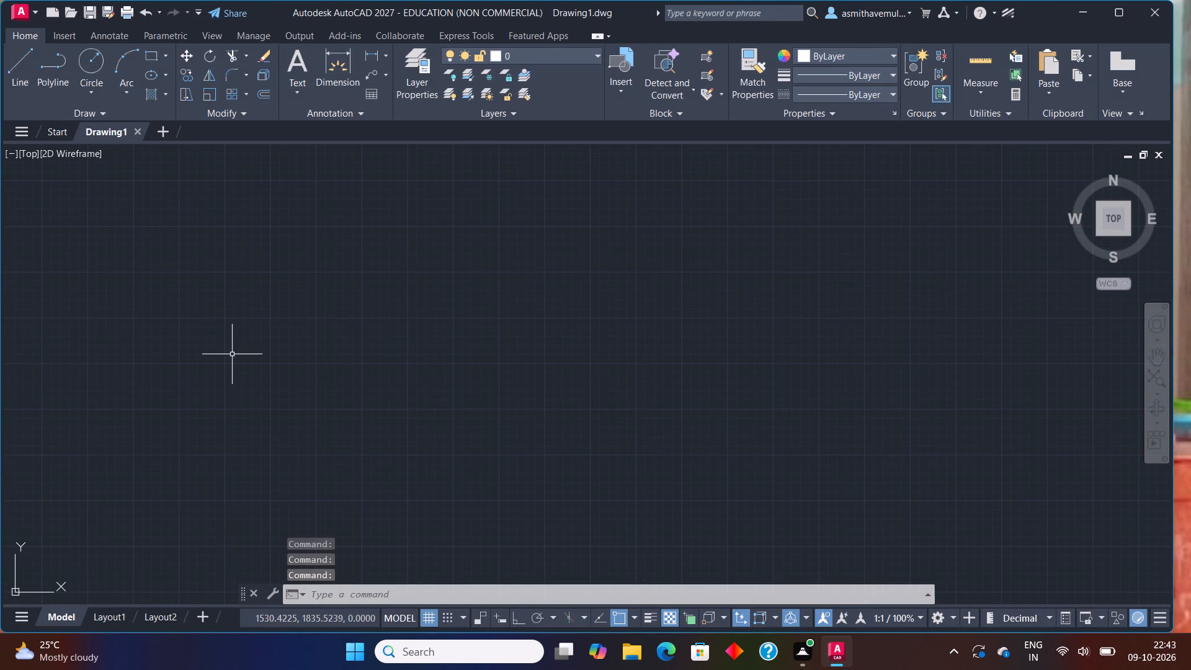
key(Escape)
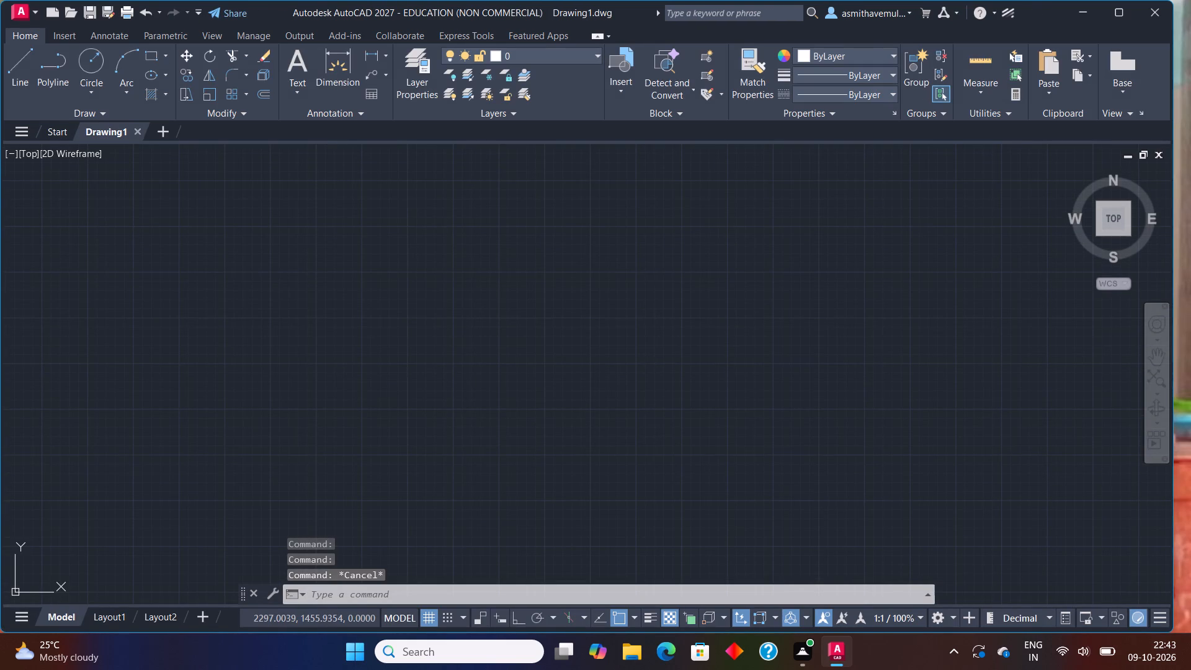
key(Escape)
key(Escape)
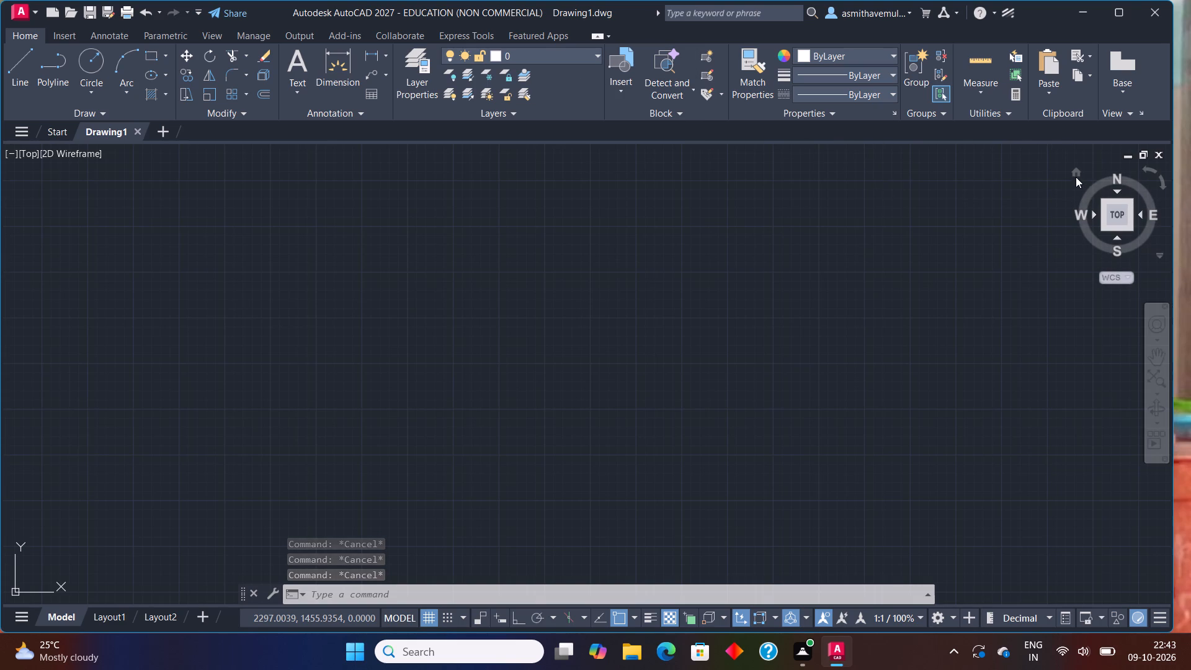
Set the drawing's viewpoint to the SW Isometric home view.
click(1075, 172)
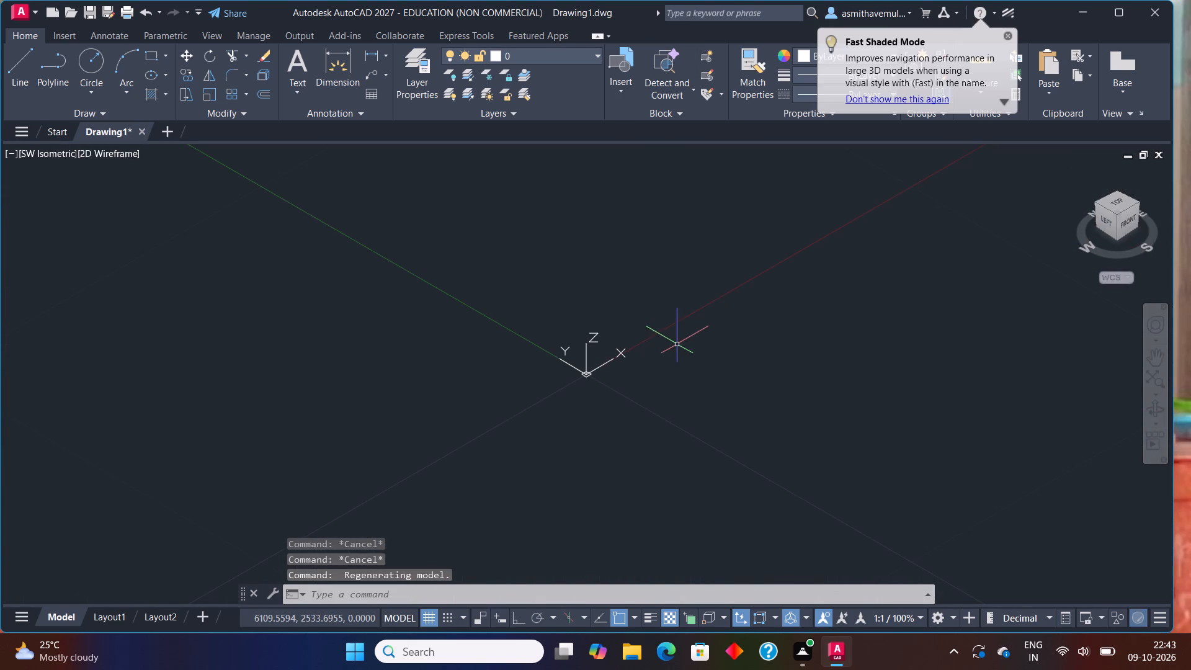
middle_drag(679, 336, 502, 429)
Configure the drawing units to Engineering length with 0'-0.0" precision and an insertion scale in inches.
key(c)
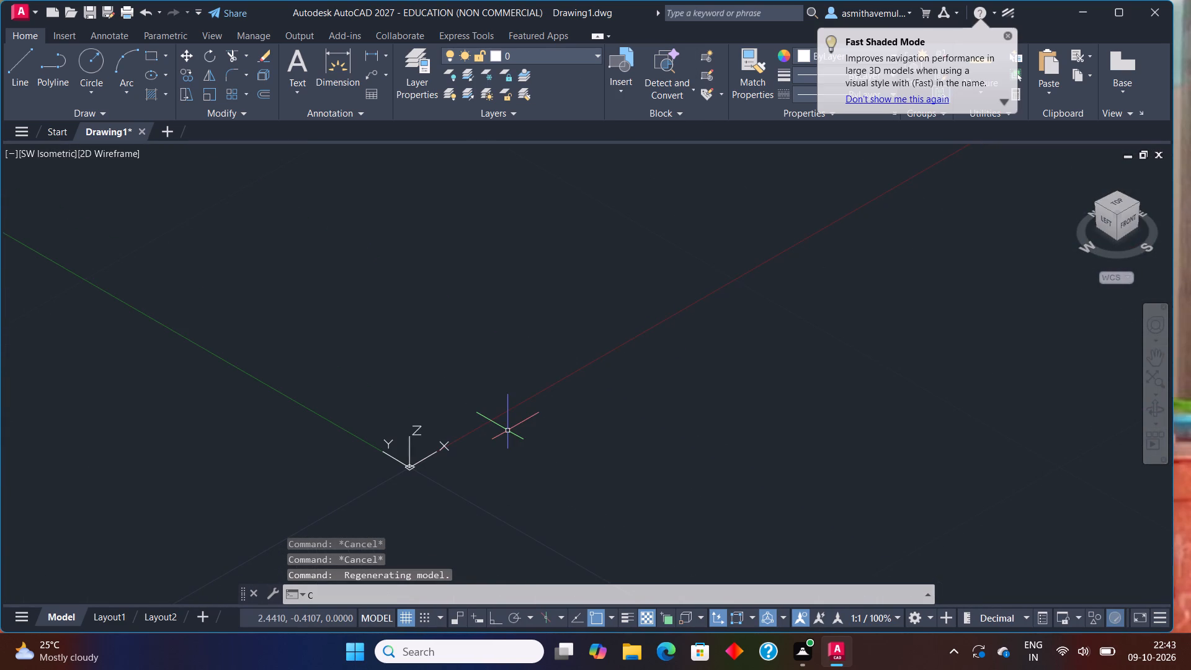
key(BackSpace)
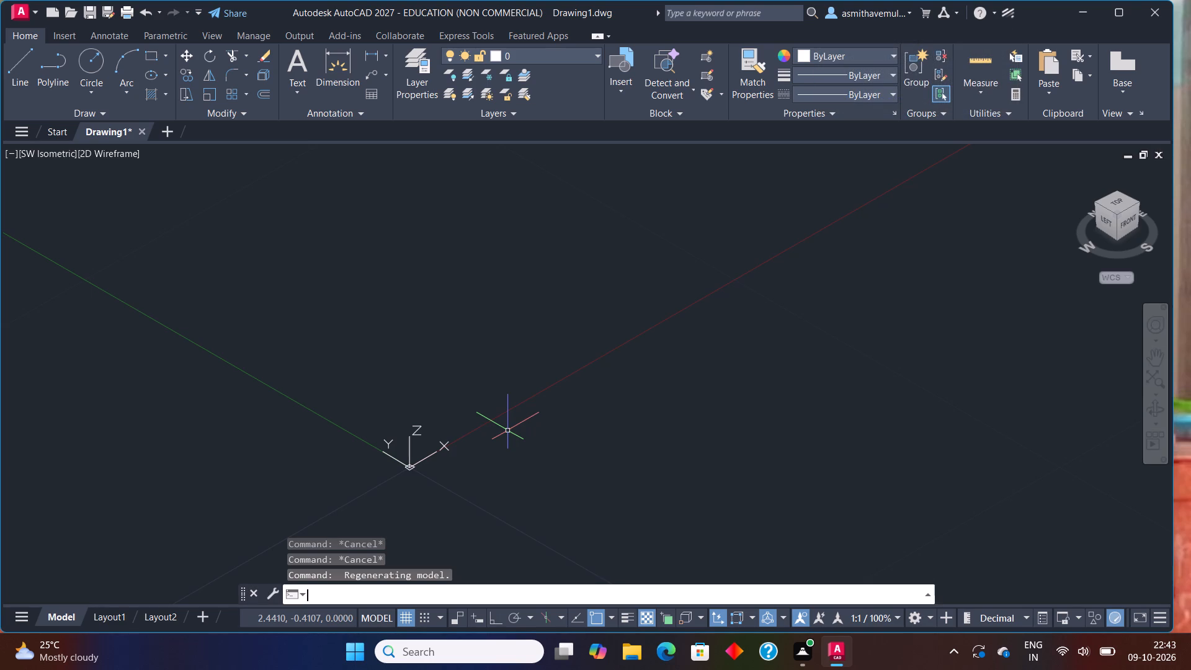
text(UNITS)
key(Return)
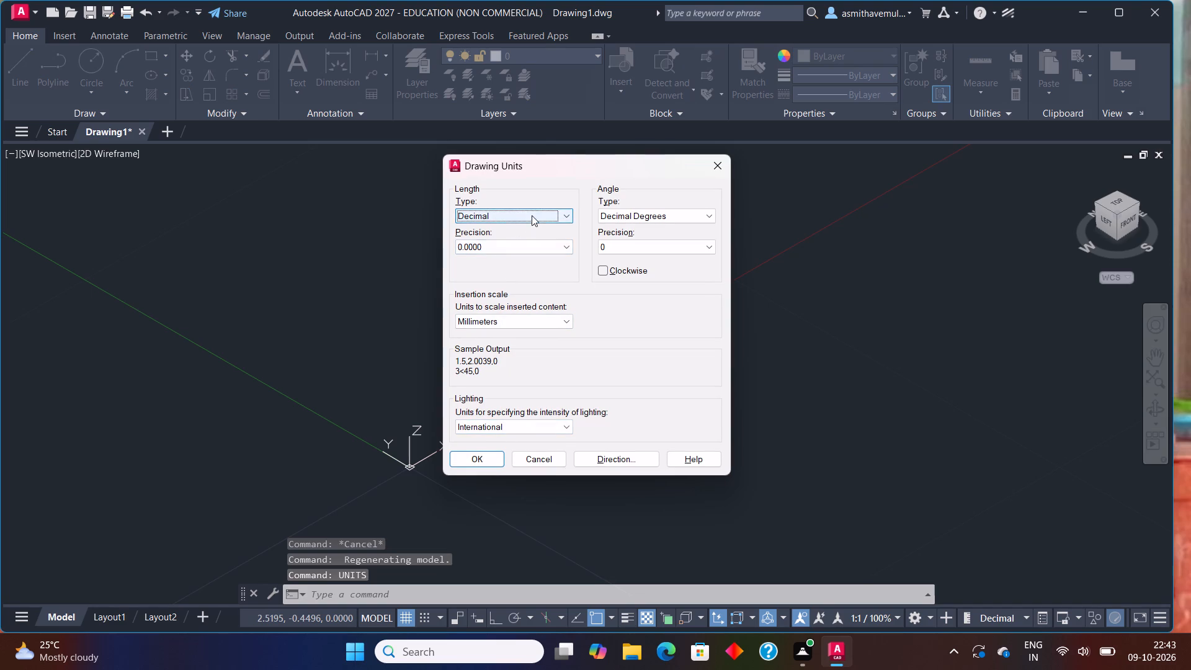
click(532, 215)
click(533, 250)
click(535, 241)
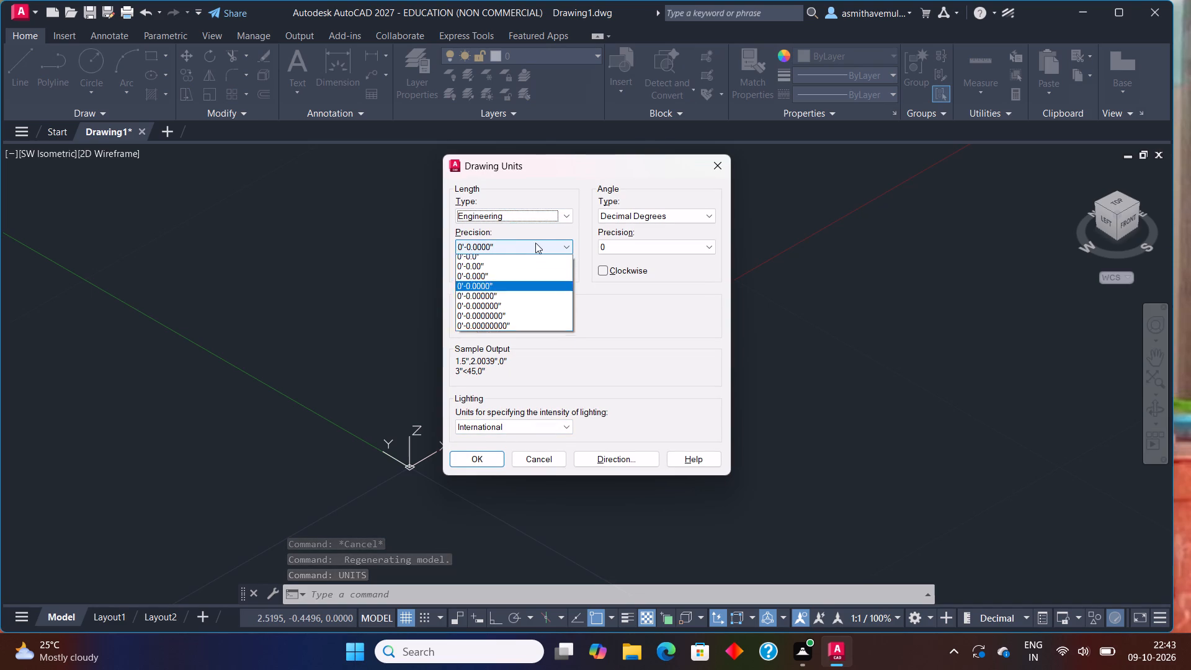
click(536, 270)
click(539, 323)
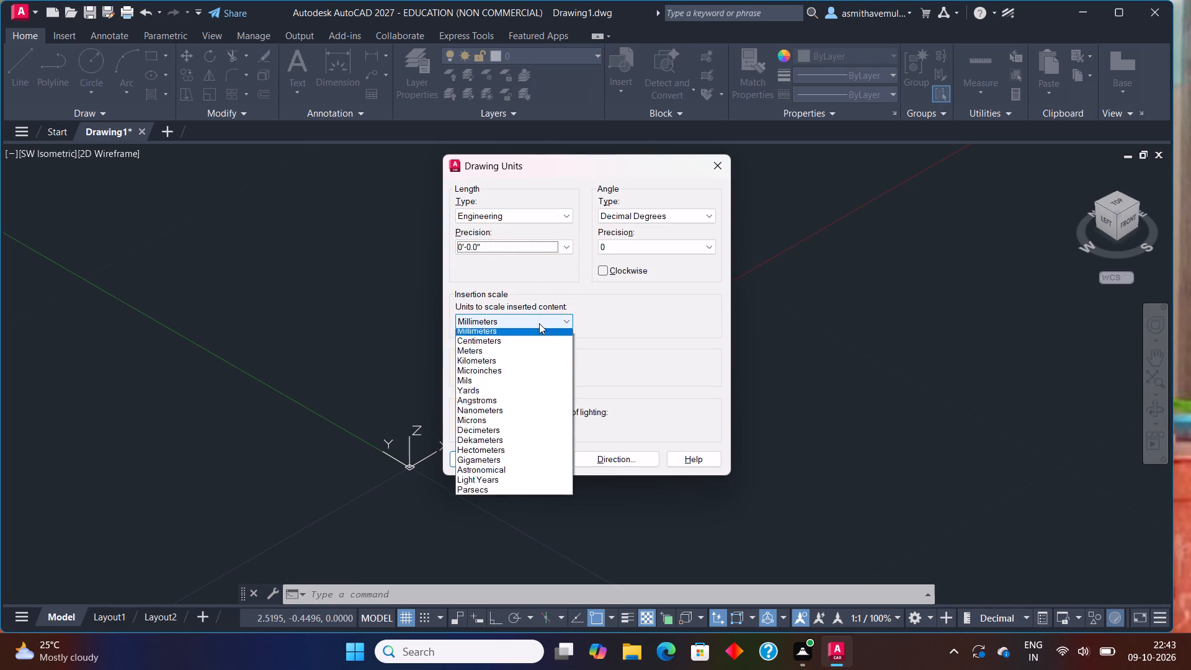
click(537, 348)
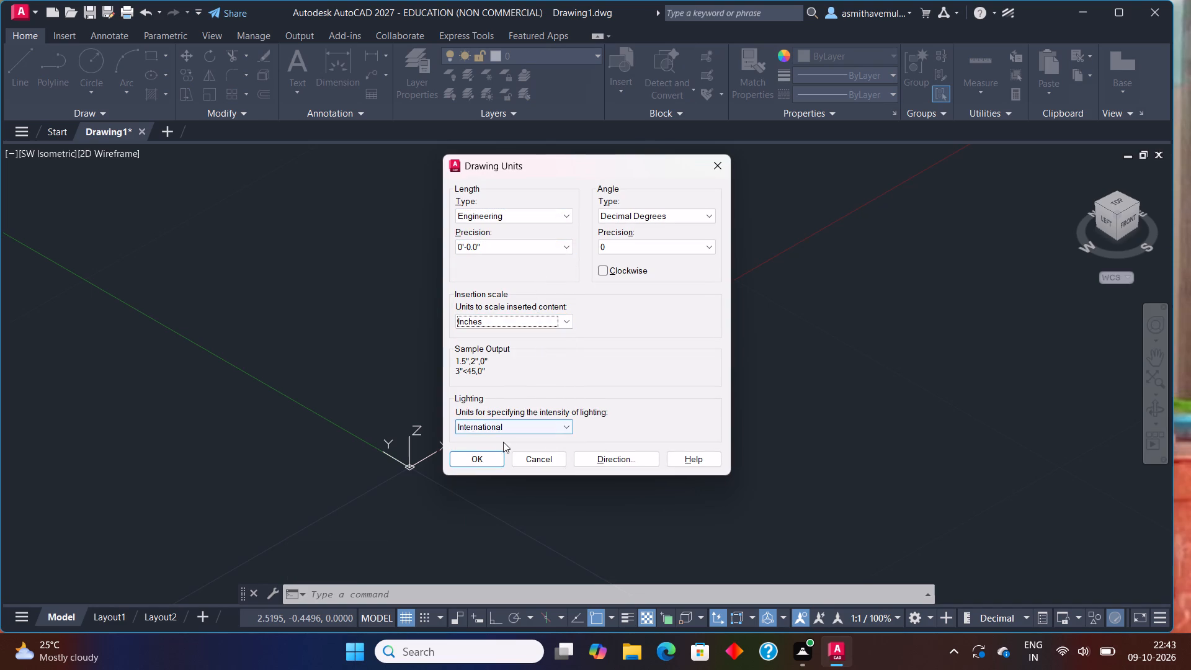
click(489, 456)
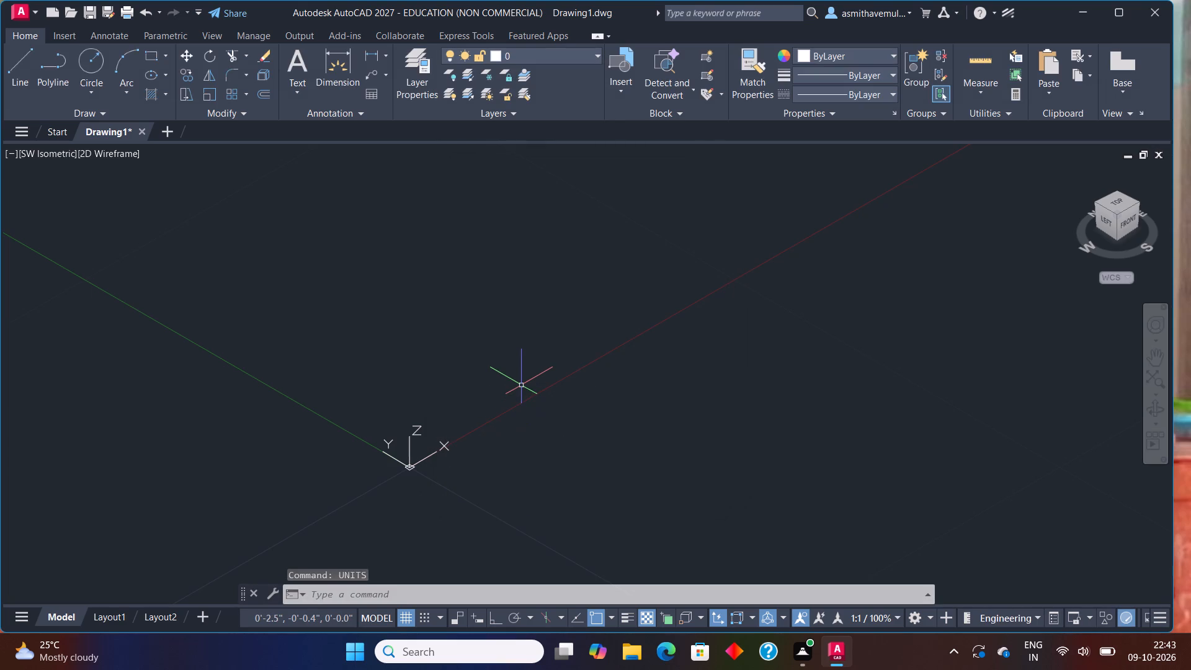
Modify the ISO-25 dimension style to use a text height of 1'.
key(d)
key(Return)
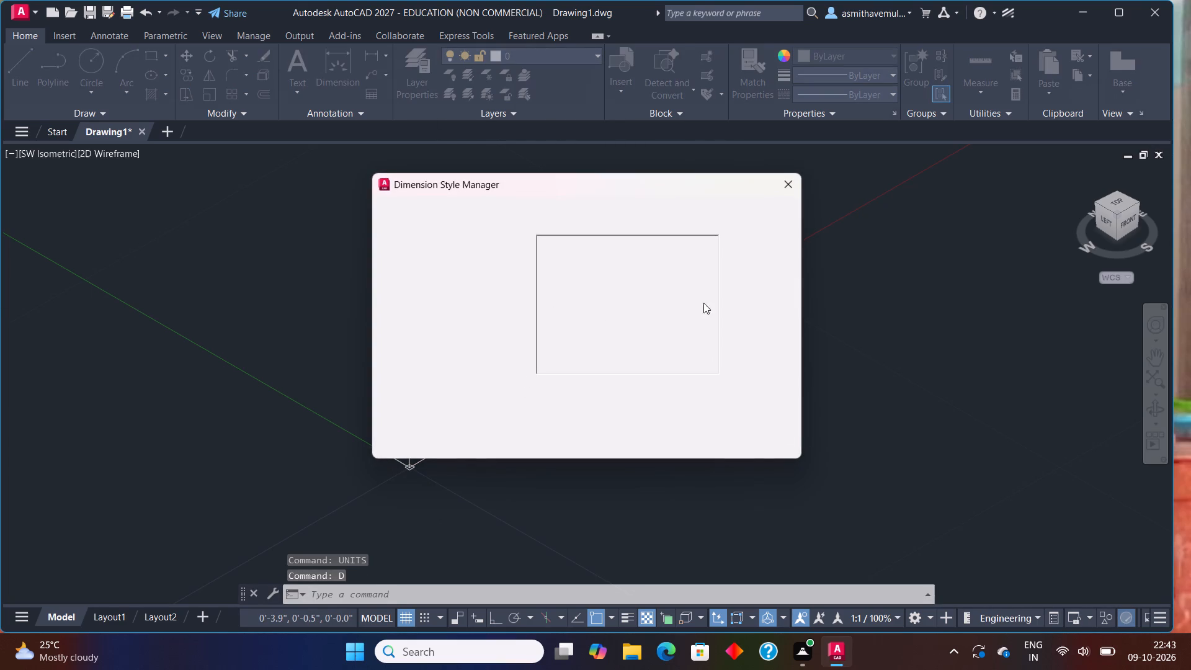
click(744, 297)
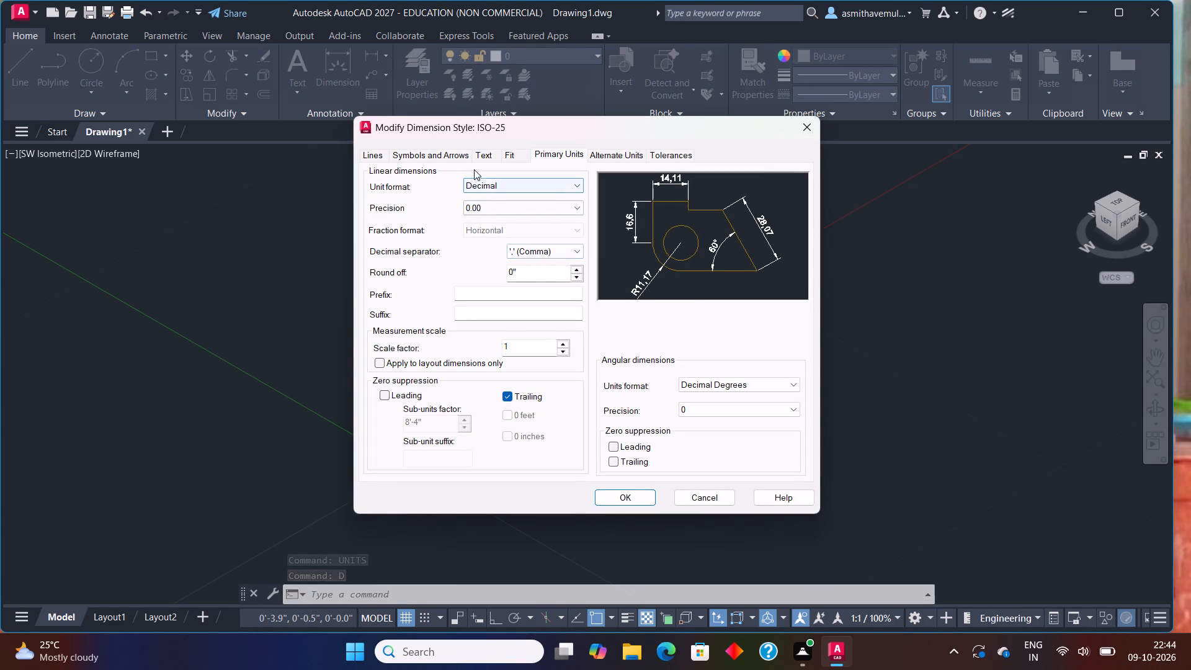
click(477, 156)
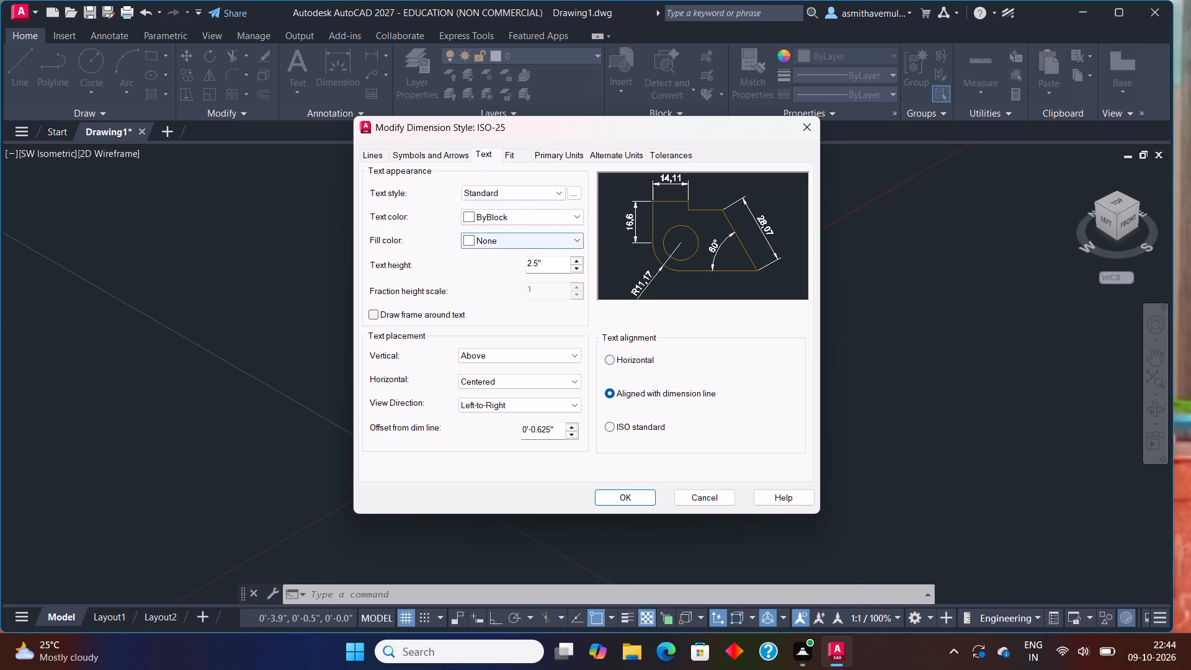
click(551, 261)
key(BackSpace)
key(BackSpace)
key(BackSpace)
key(BackSpace)
key(BackSpace)
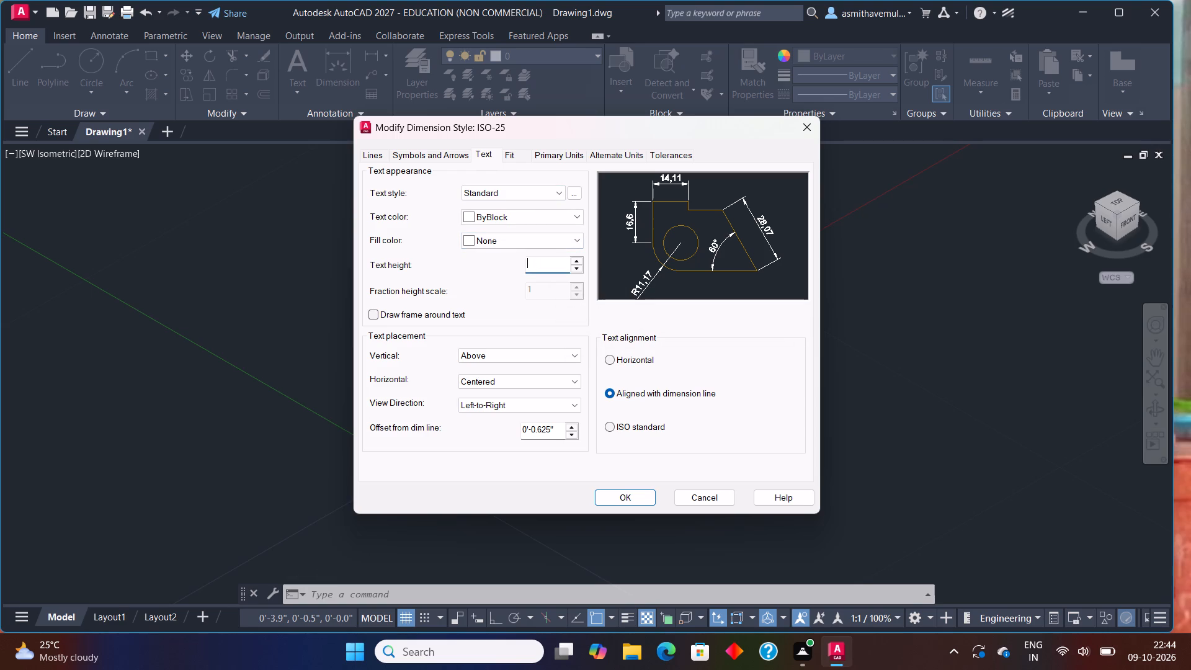
key(BackSpace)
text(1')
Set the ISO-25 style's primary units to Engineering with 0'-0.0" precision and make the style current.
click(536, 161)
click(545, 184)
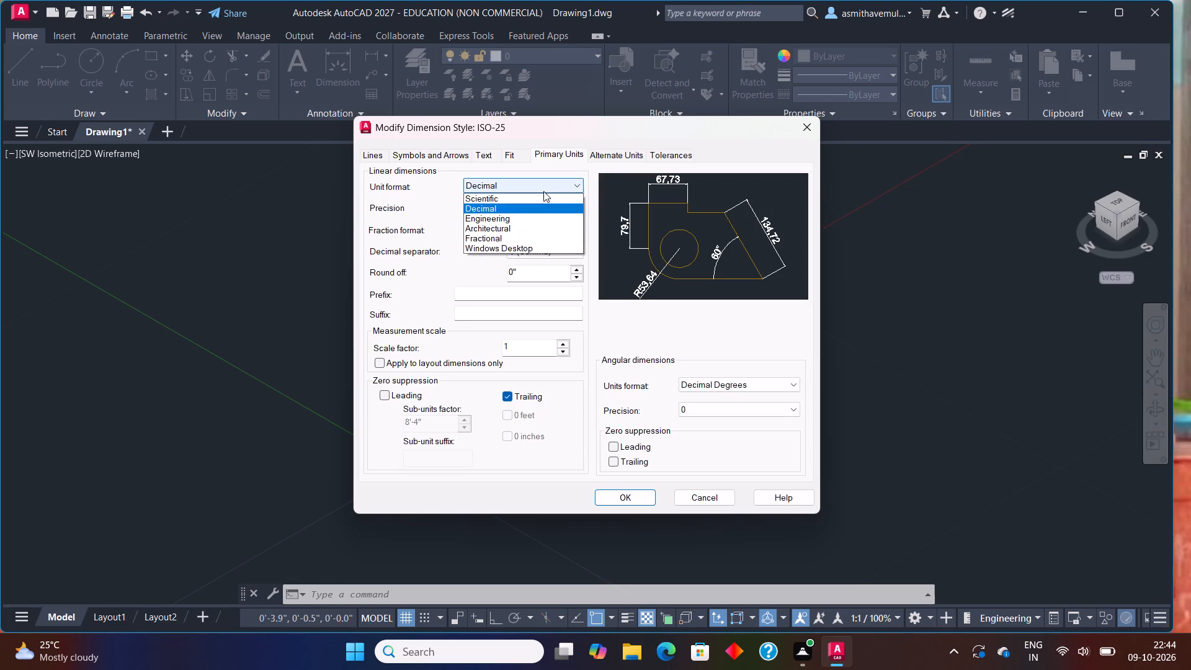
click(543, 214)
click(542, 204)
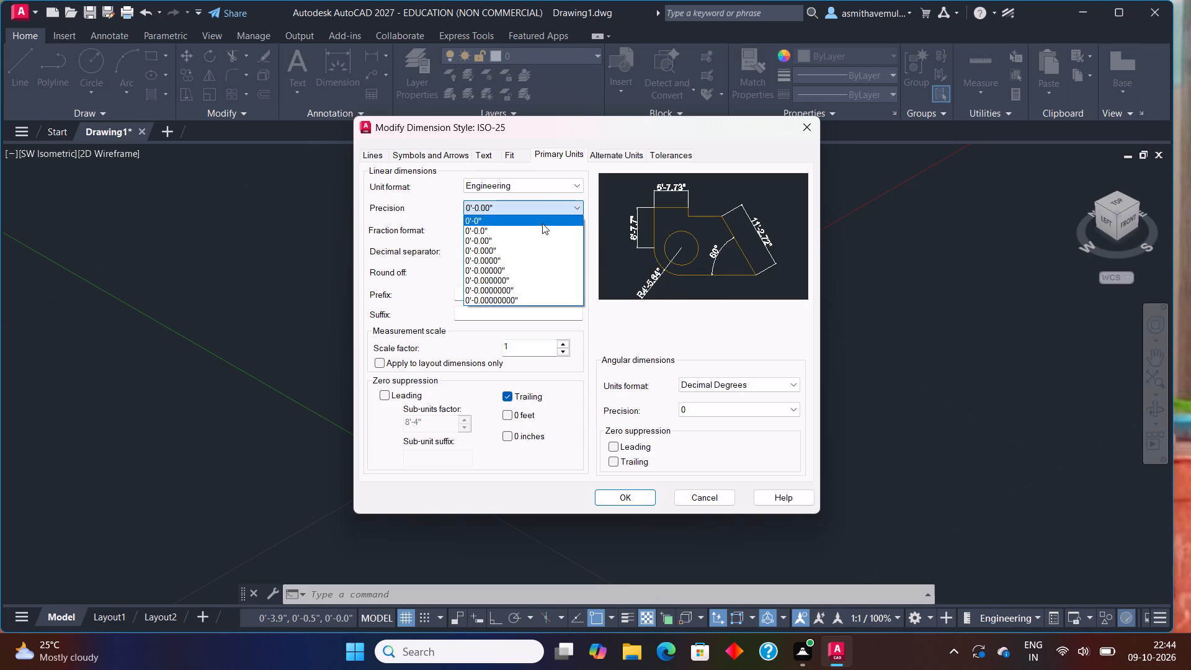
click(542, 227)
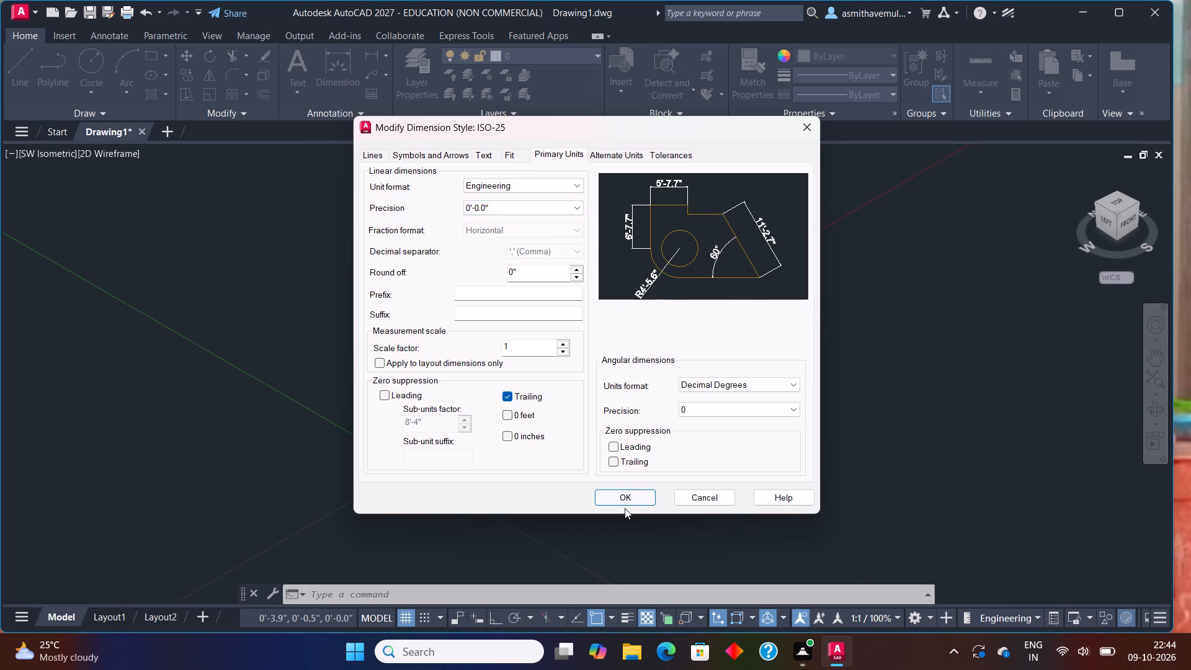
click(620, 502)
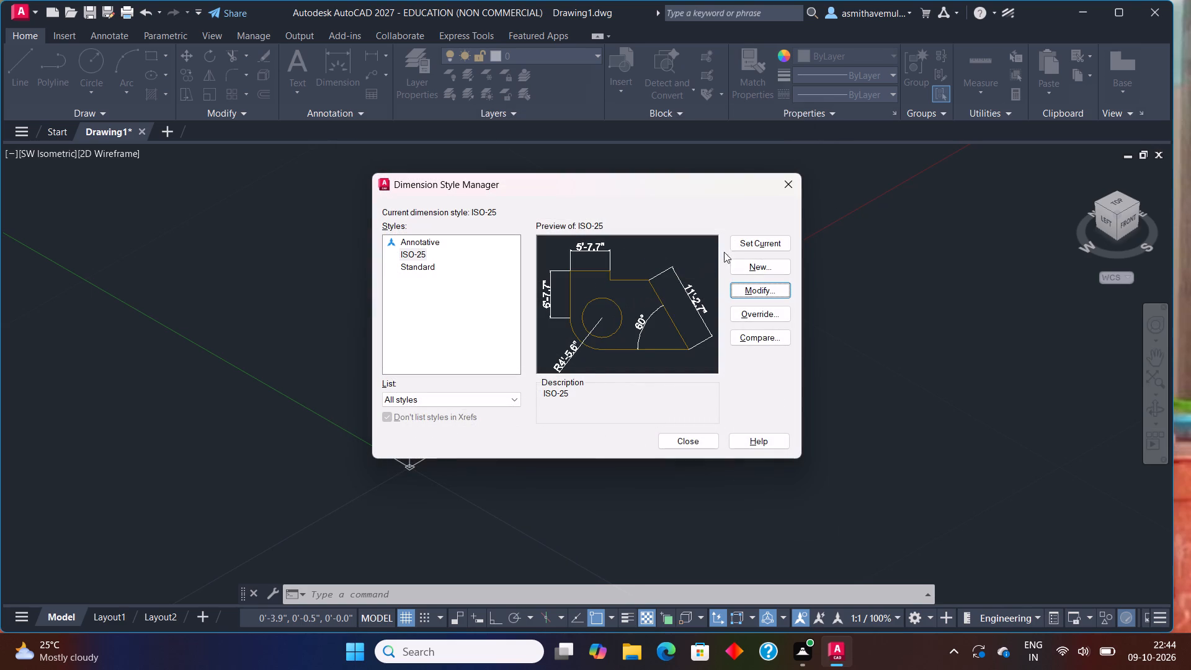
double_click(731, 248)
triple_click(739, 247)
click(703, 440)
Draw a circle with a 3' radius, centred at a free point close to the X axis near the origin.
middle_drag(627, 343, 547, 404)
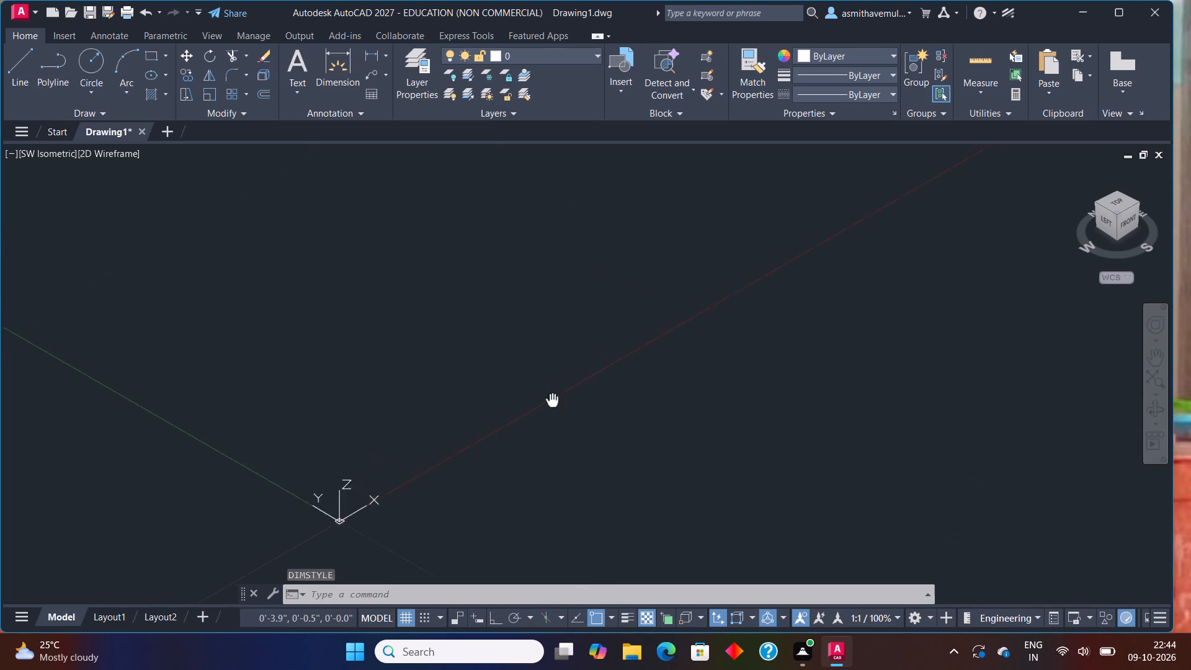
middle_drag(547, 404, 536, 414)
key(c)
key(Return)
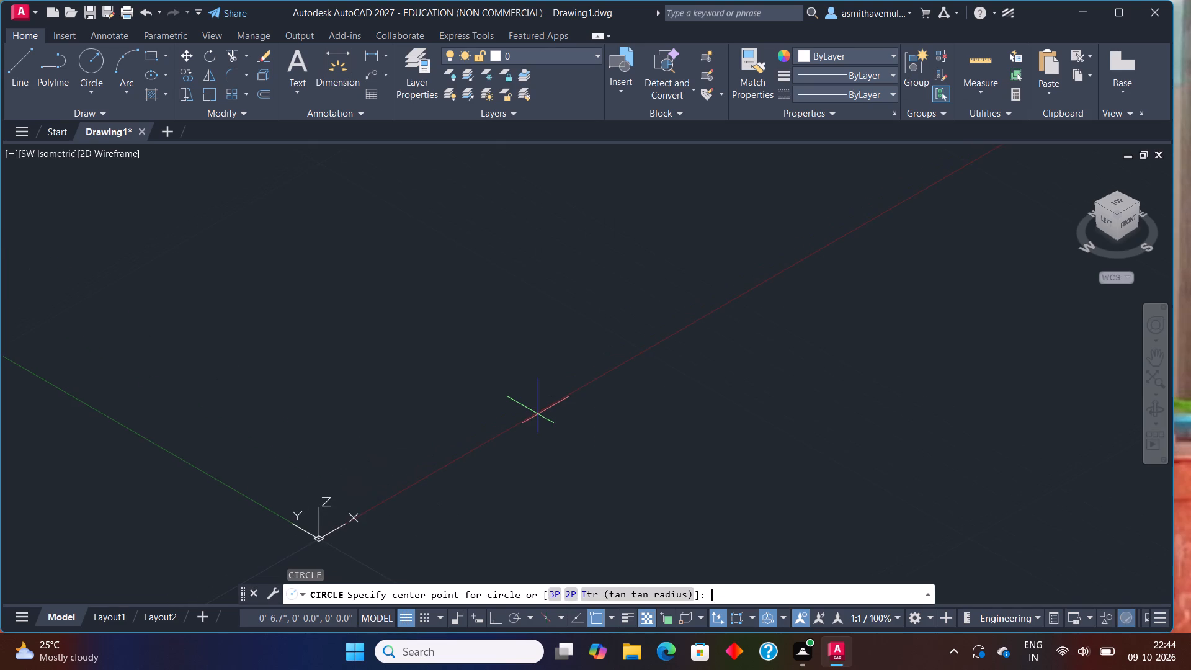
click(514, 382)
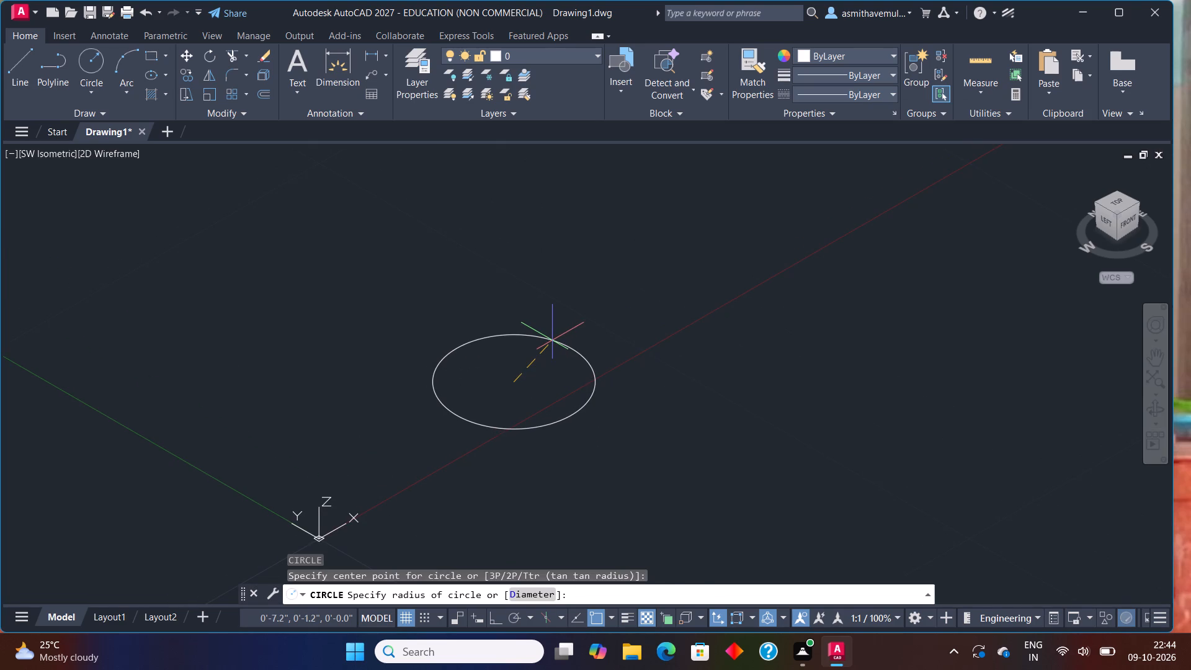
text(3')
key(Return)
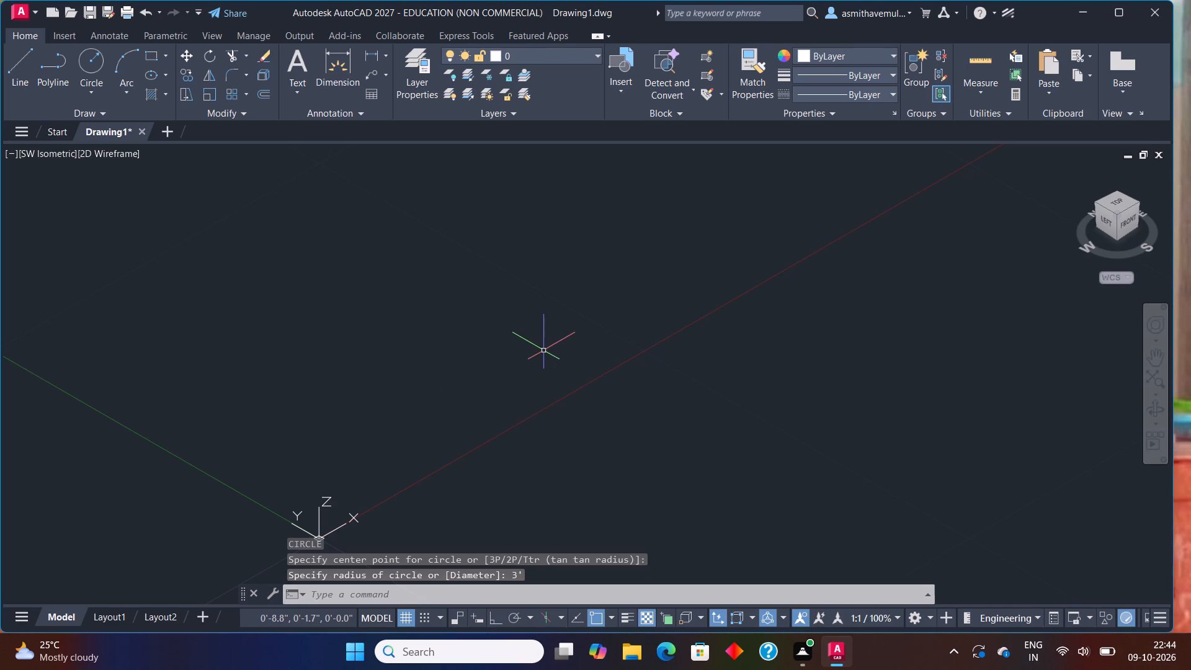
key(Escape)
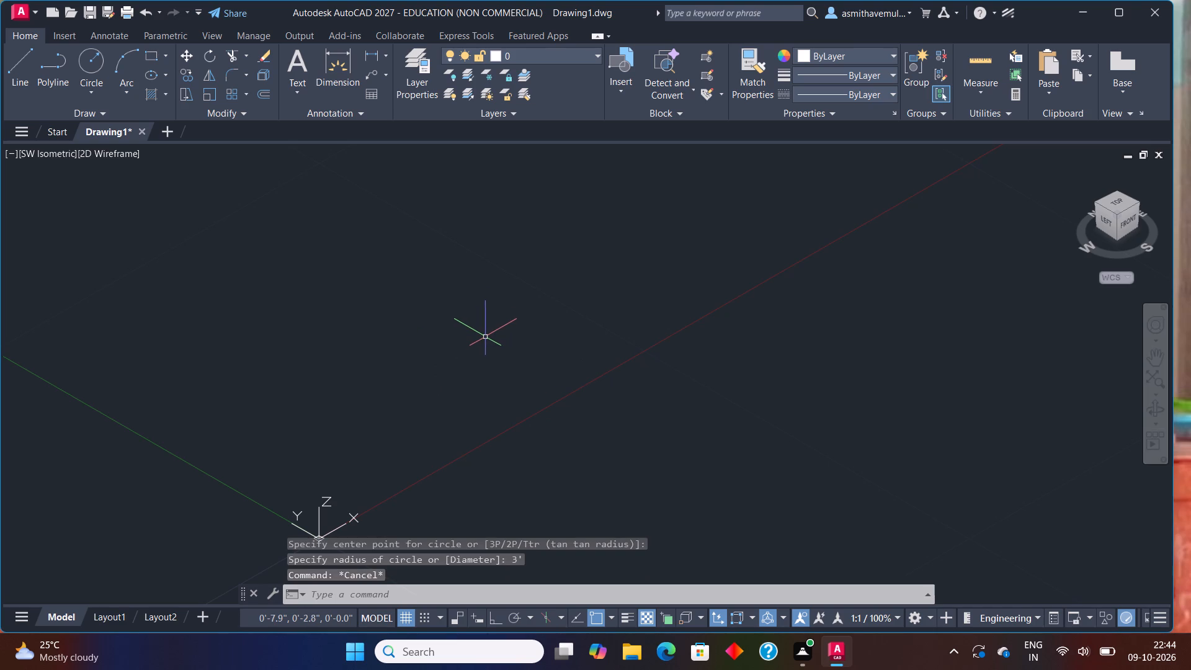
Draw a second circle, specified by a 3' diameter, centred at a free point close to the X axis.
middle_drag(496, 337, 392, 449)
key(c)
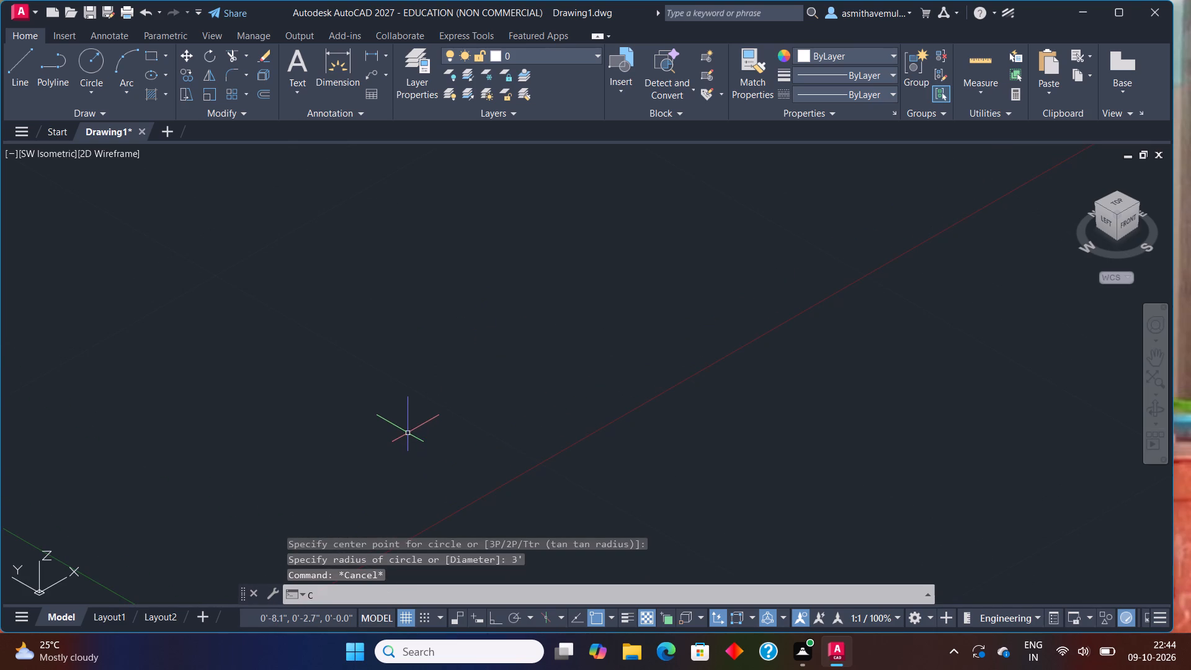
key(Return)
click(411, 435)
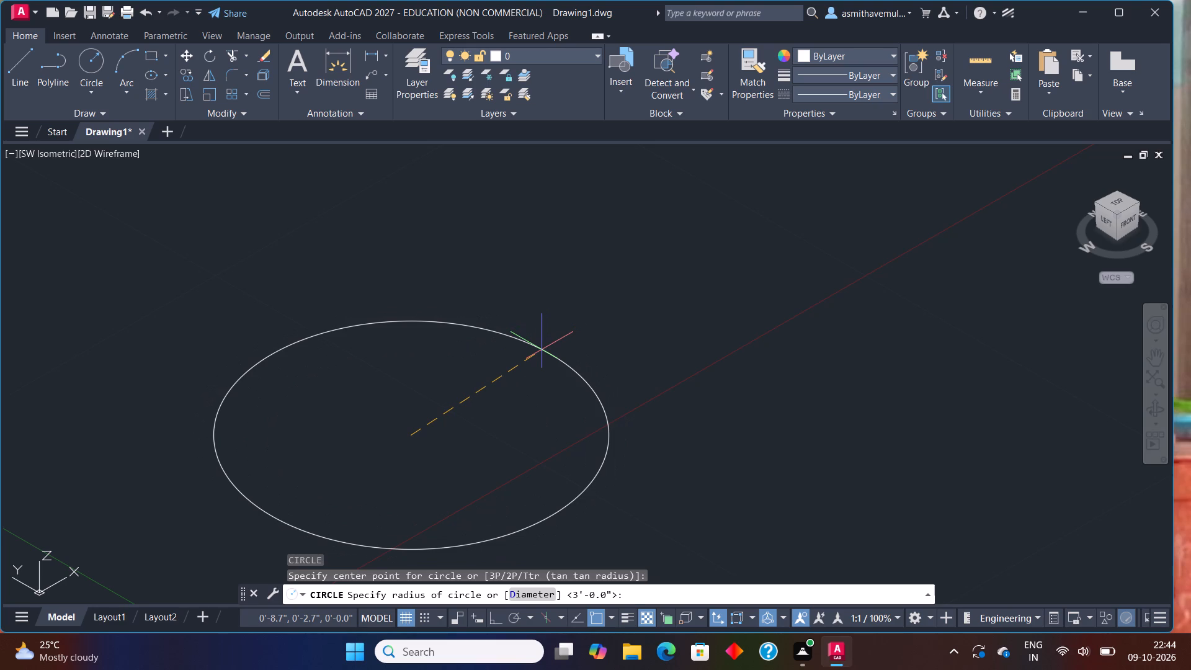
key(d)
key(Return)
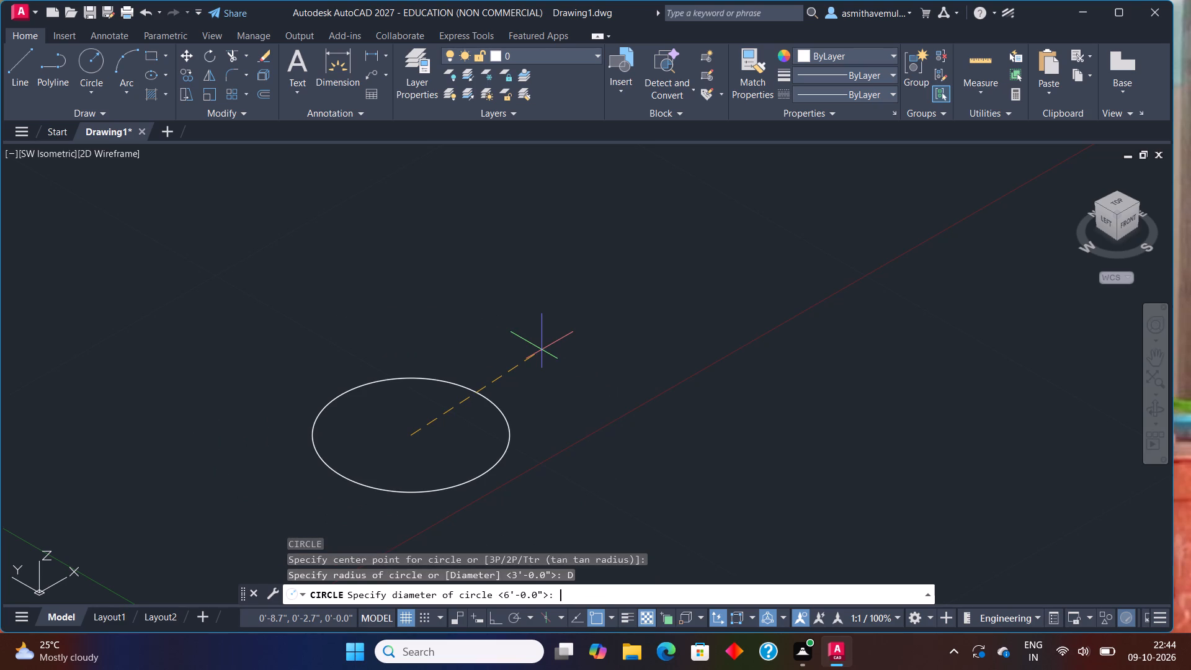
text(3')
key(Return)
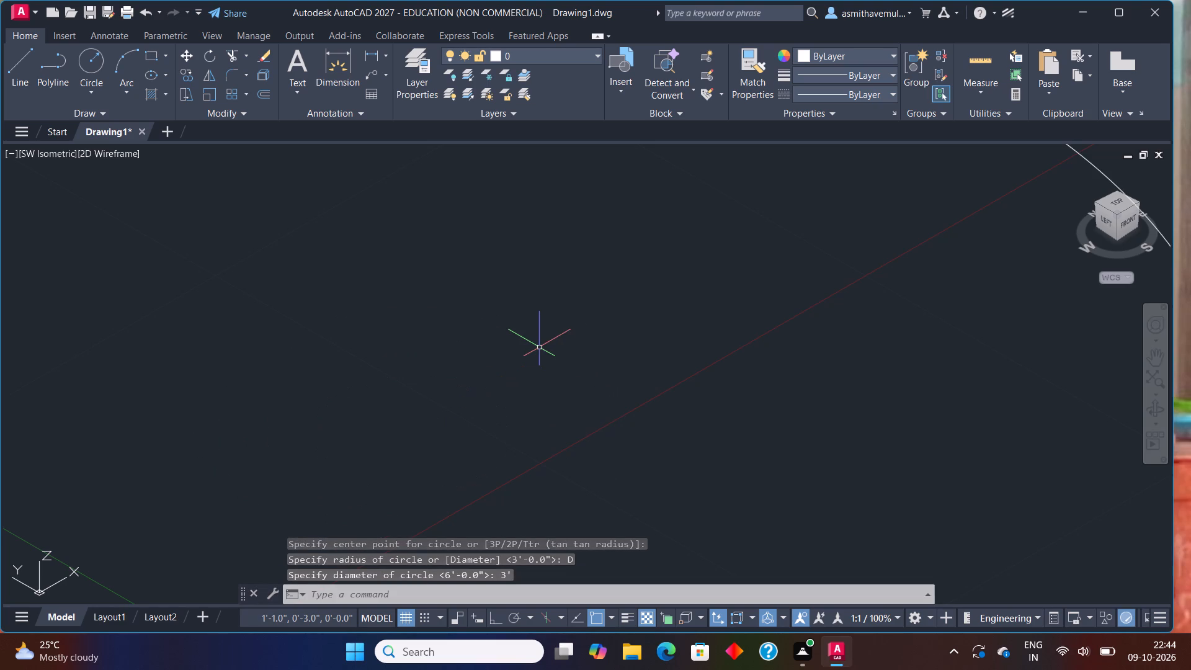
drag(411, 401, 415, 395)
click(496, 327)
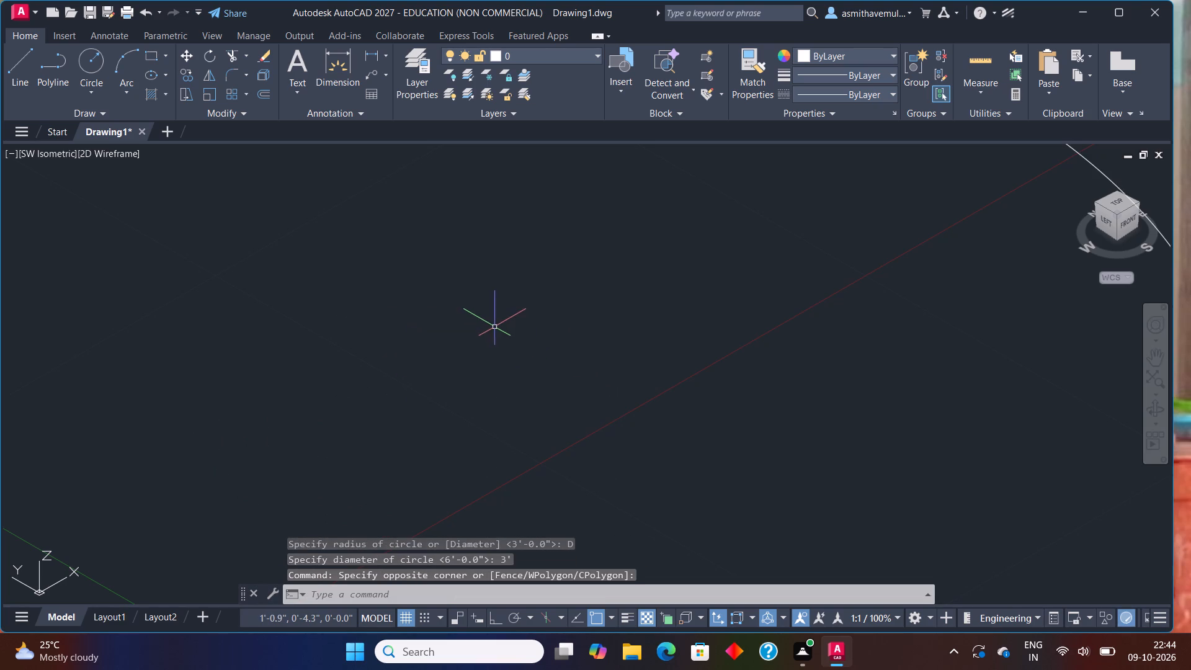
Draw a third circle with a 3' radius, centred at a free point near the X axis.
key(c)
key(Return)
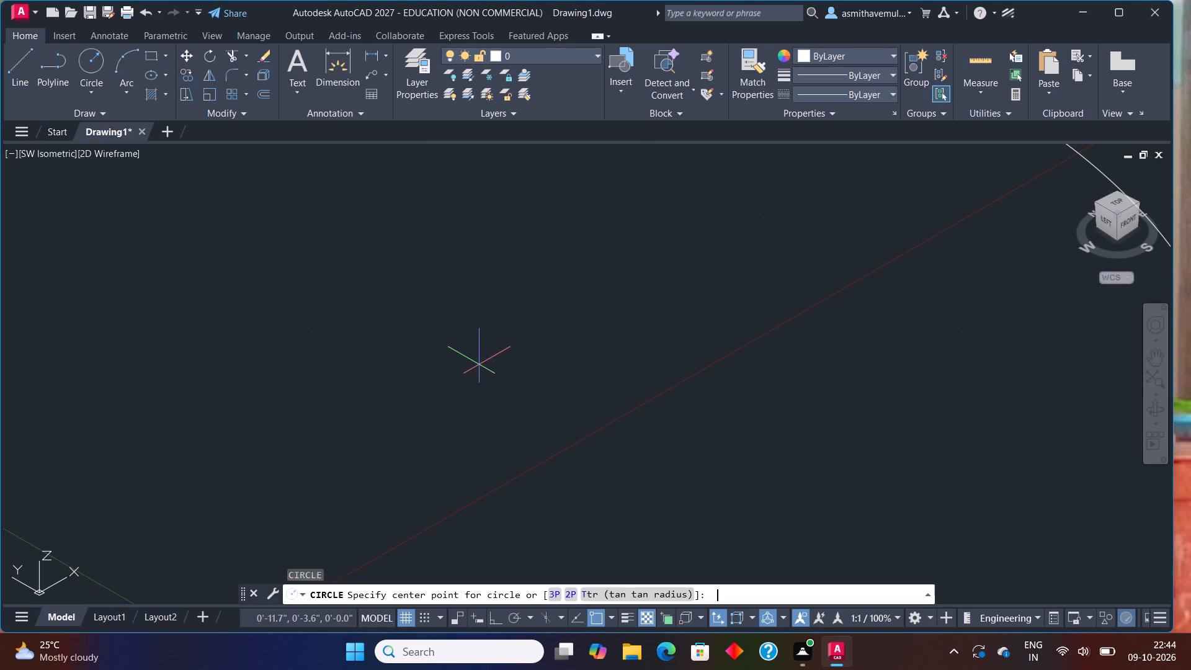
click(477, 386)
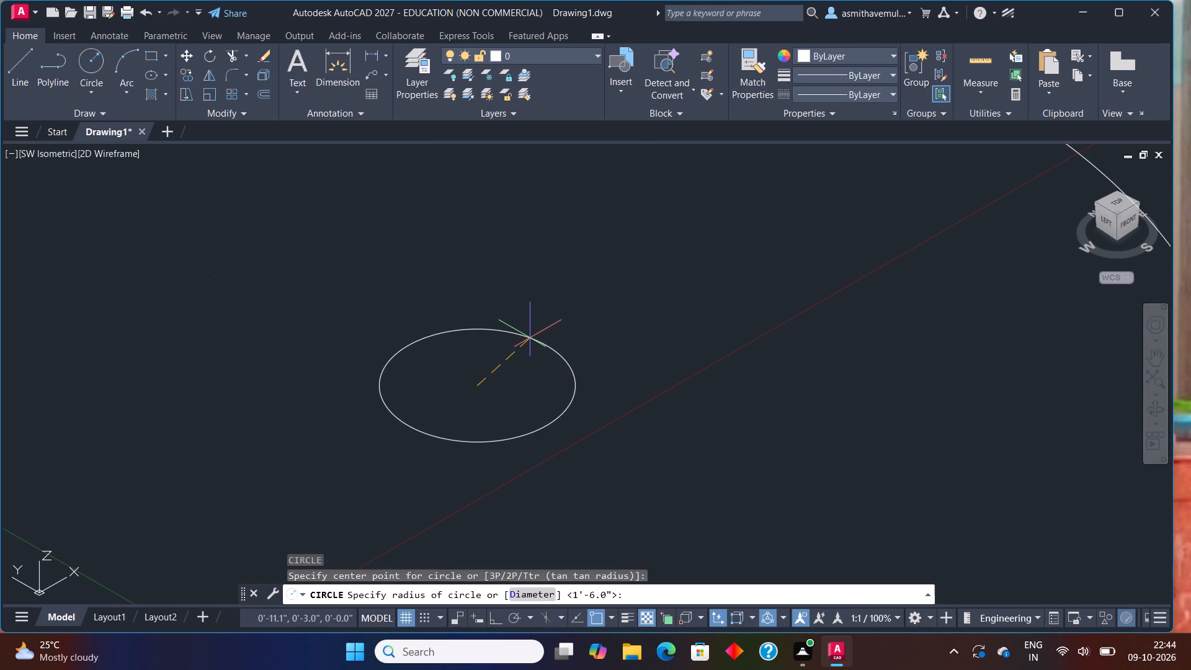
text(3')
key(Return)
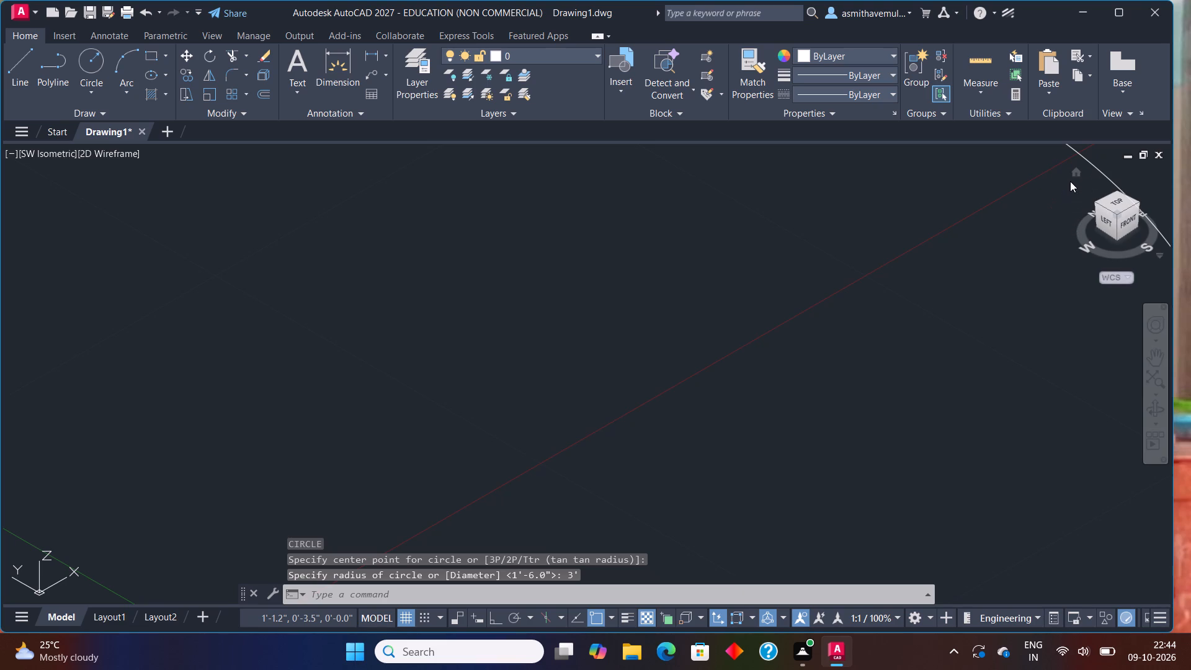
Switch to the Top view and erase all three existing circles.
click(1113, 202)
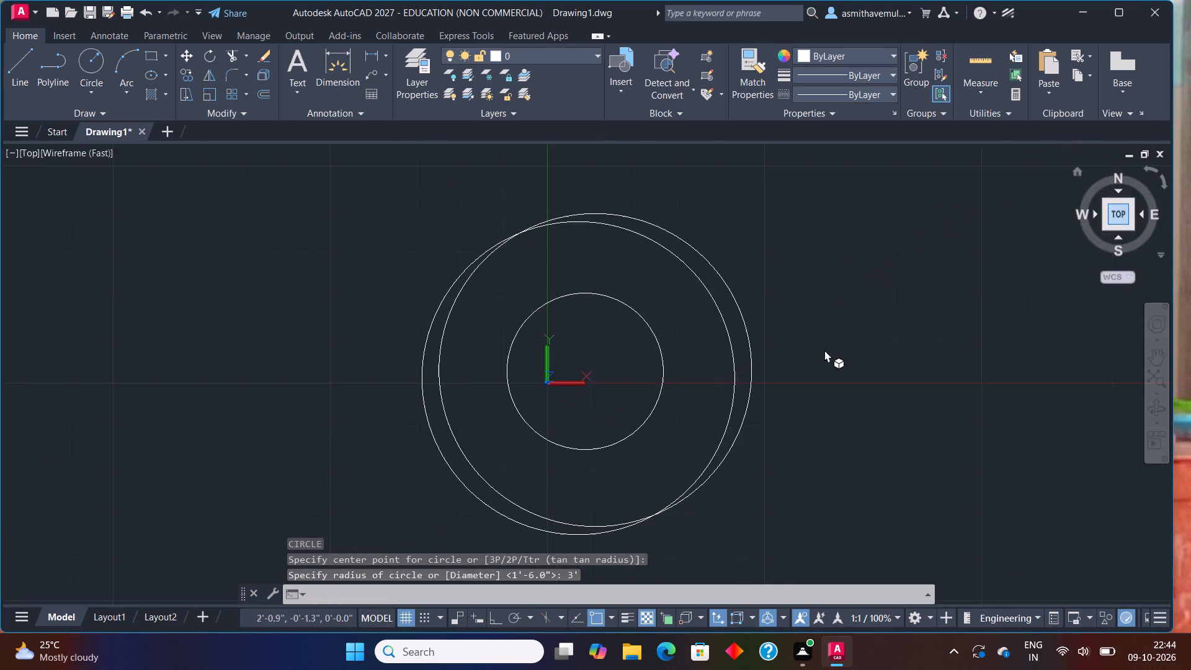
drag(782, 330, 715, 506)
key(Delete)
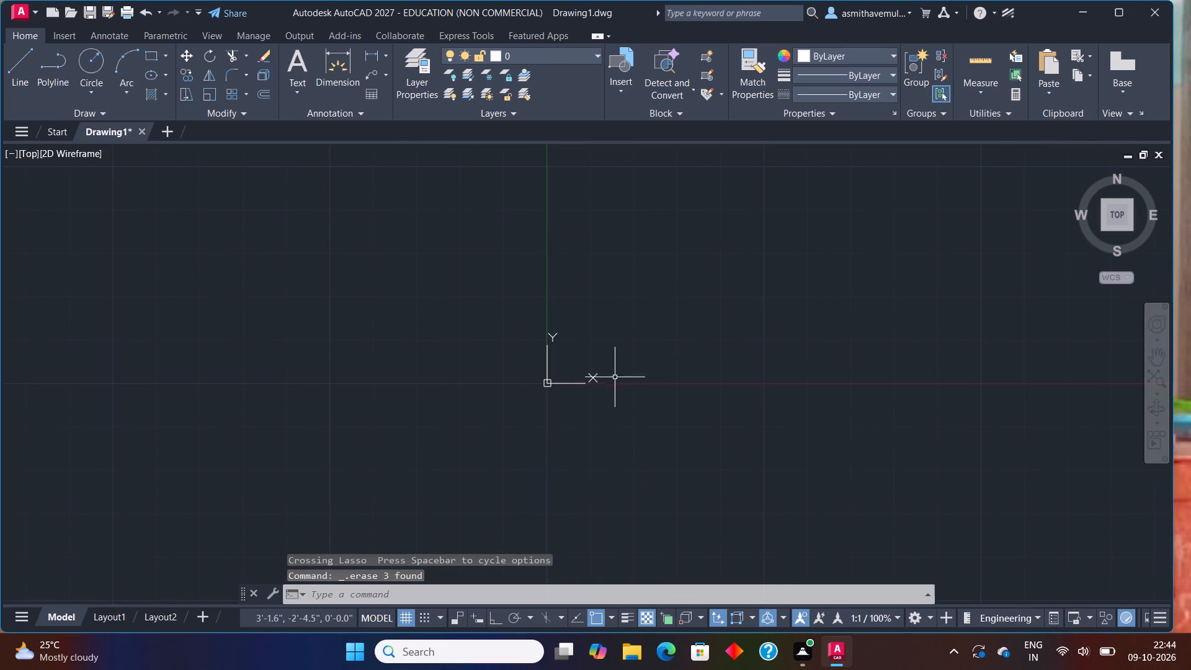
click(619, 362)
click(647, 357)
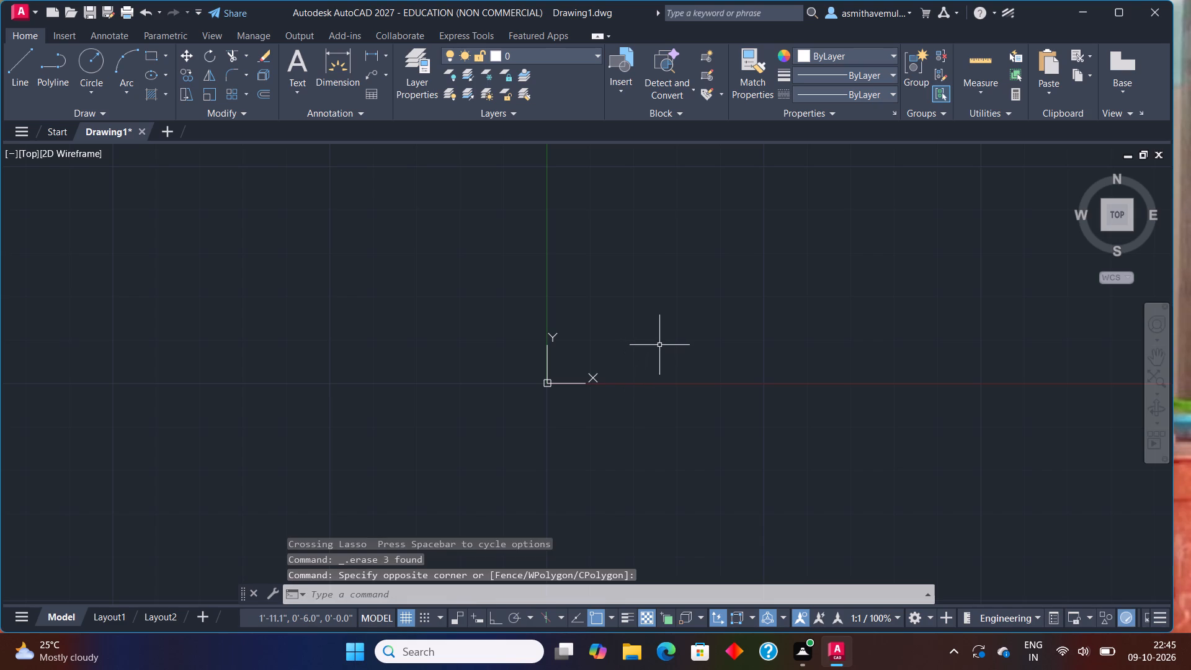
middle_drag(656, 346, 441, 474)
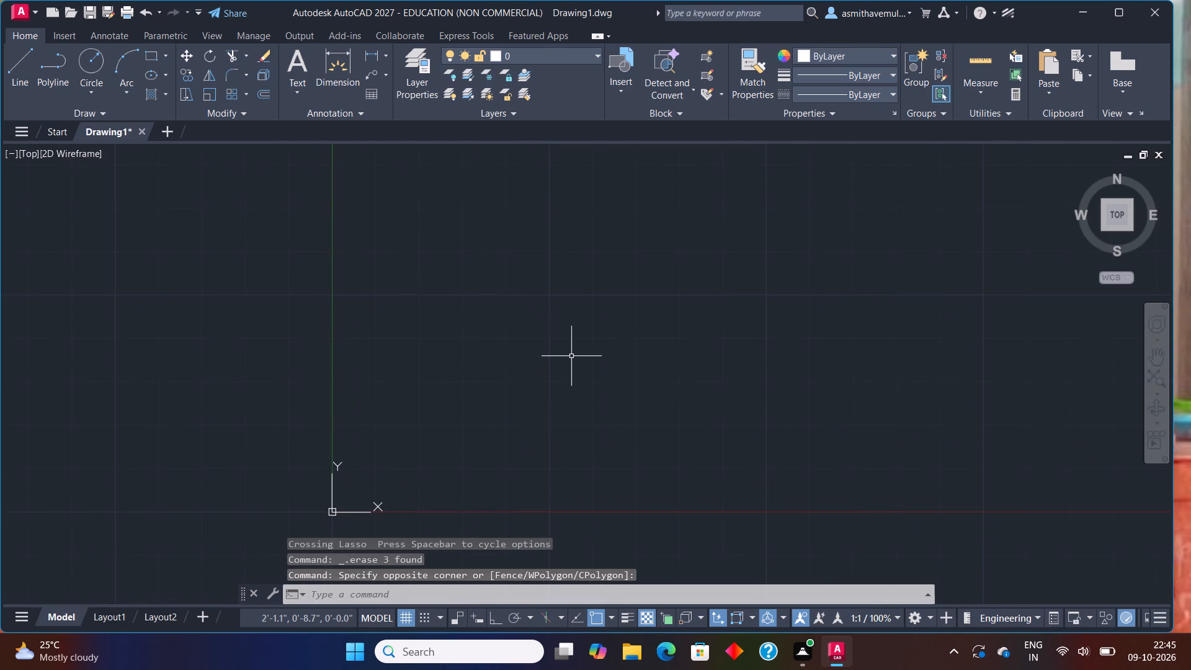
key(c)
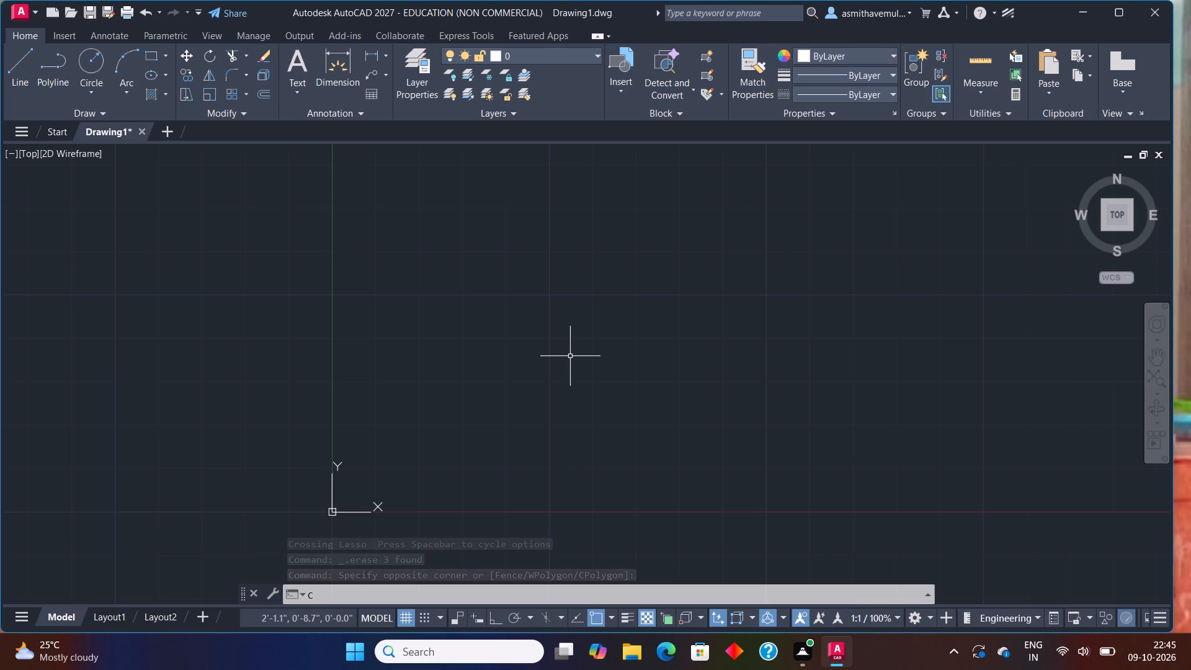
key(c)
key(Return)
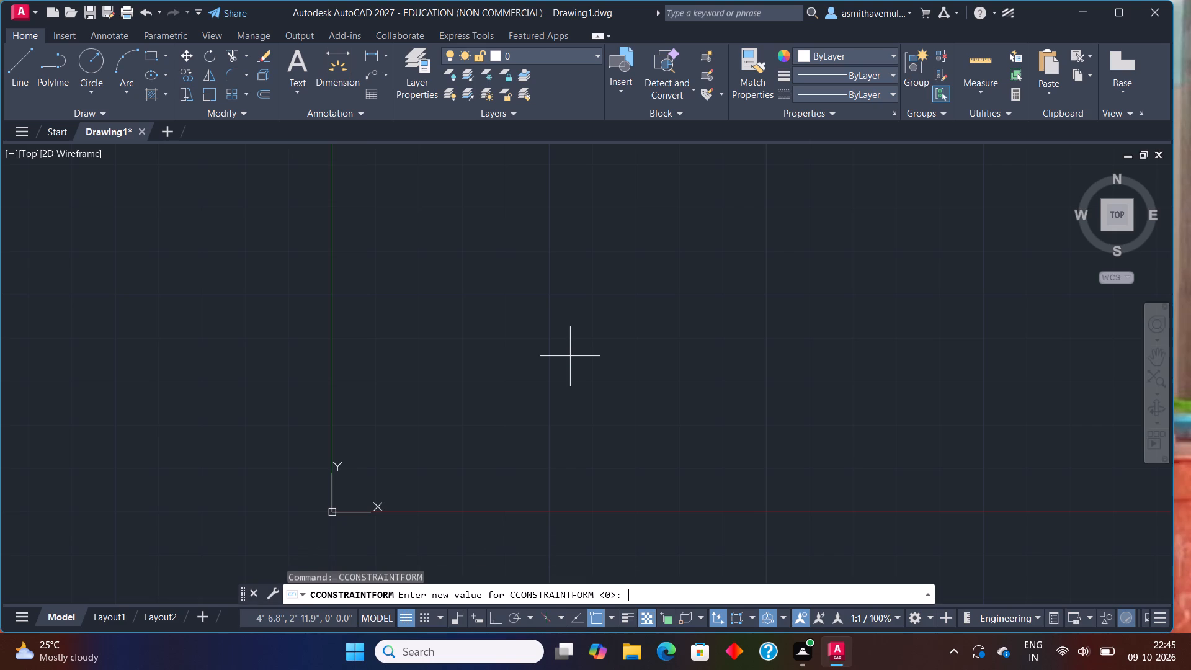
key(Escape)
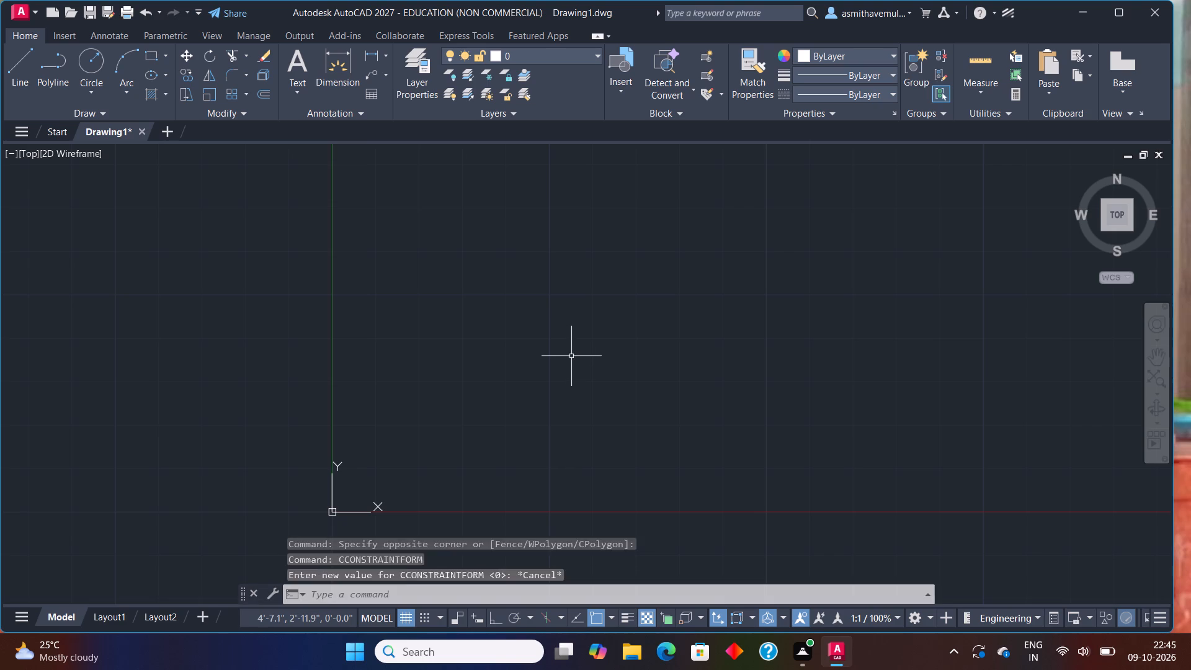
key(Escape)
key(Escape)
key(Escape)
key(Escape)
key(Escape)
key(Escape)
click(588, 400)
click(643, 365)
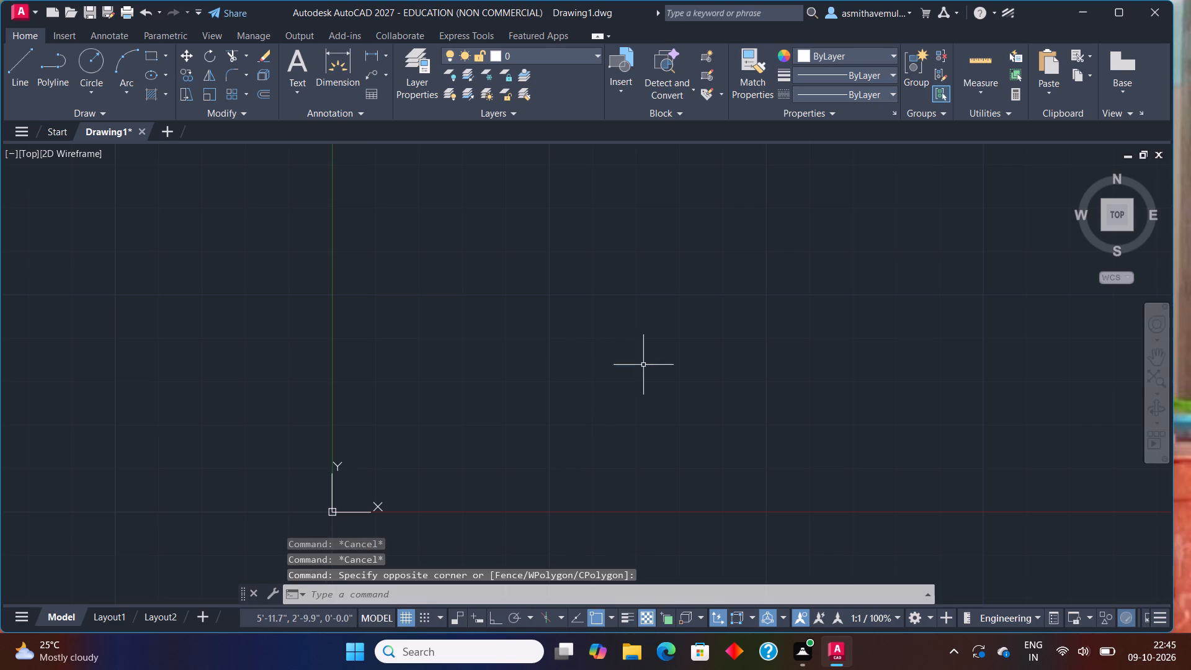
Draw a circle with a 3' radius, centred at a free point at about X 5'-9", Y 1'-11".
key(c)
key(Return)
click(631, 411)
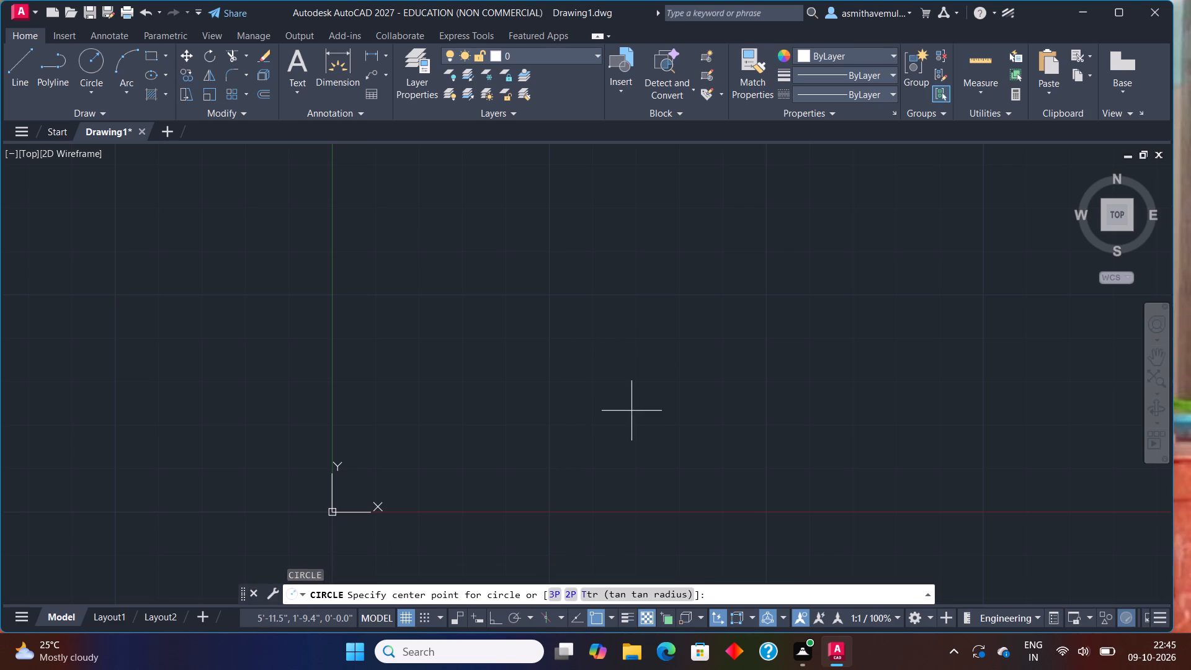
text(3')
key(Return)
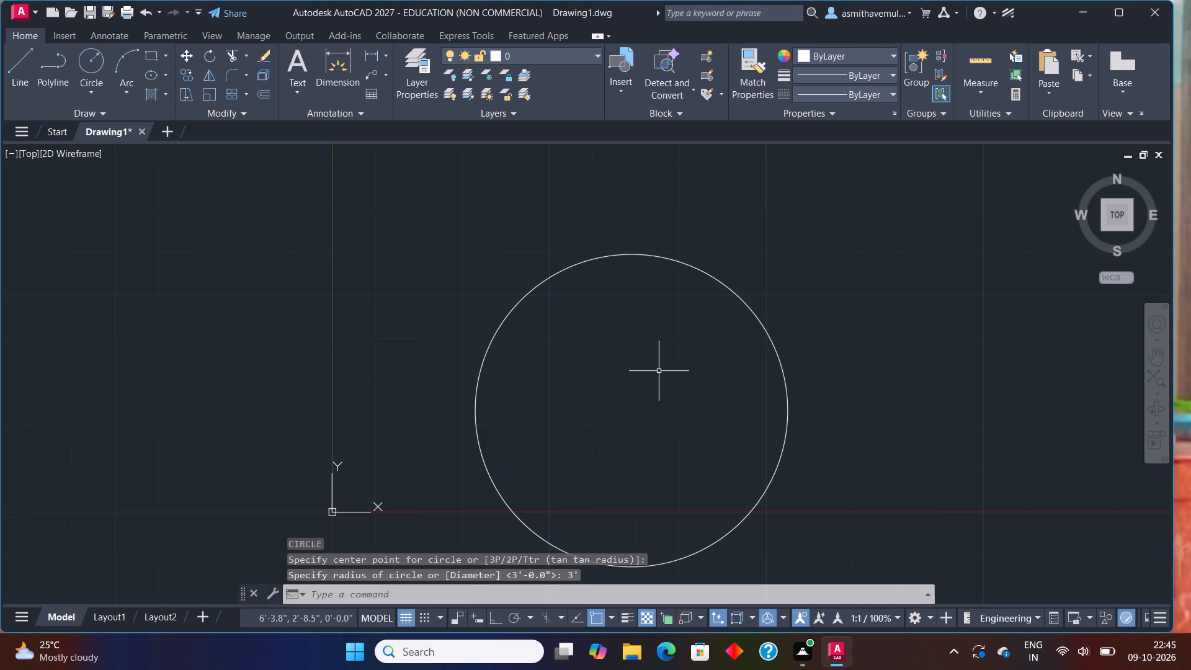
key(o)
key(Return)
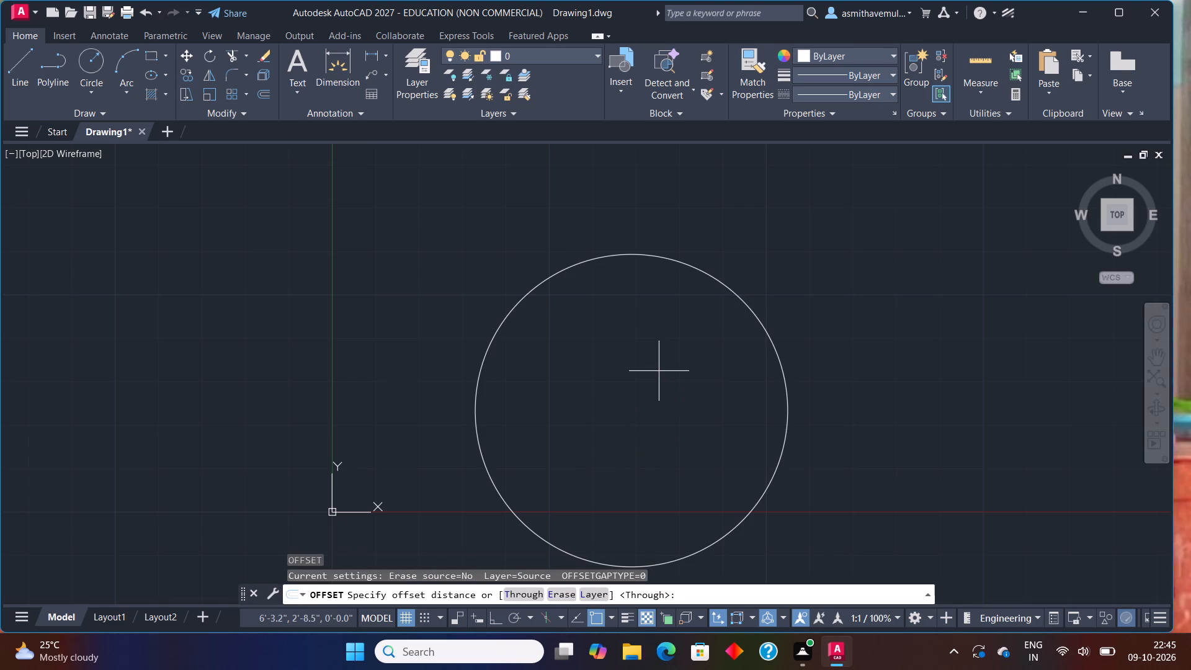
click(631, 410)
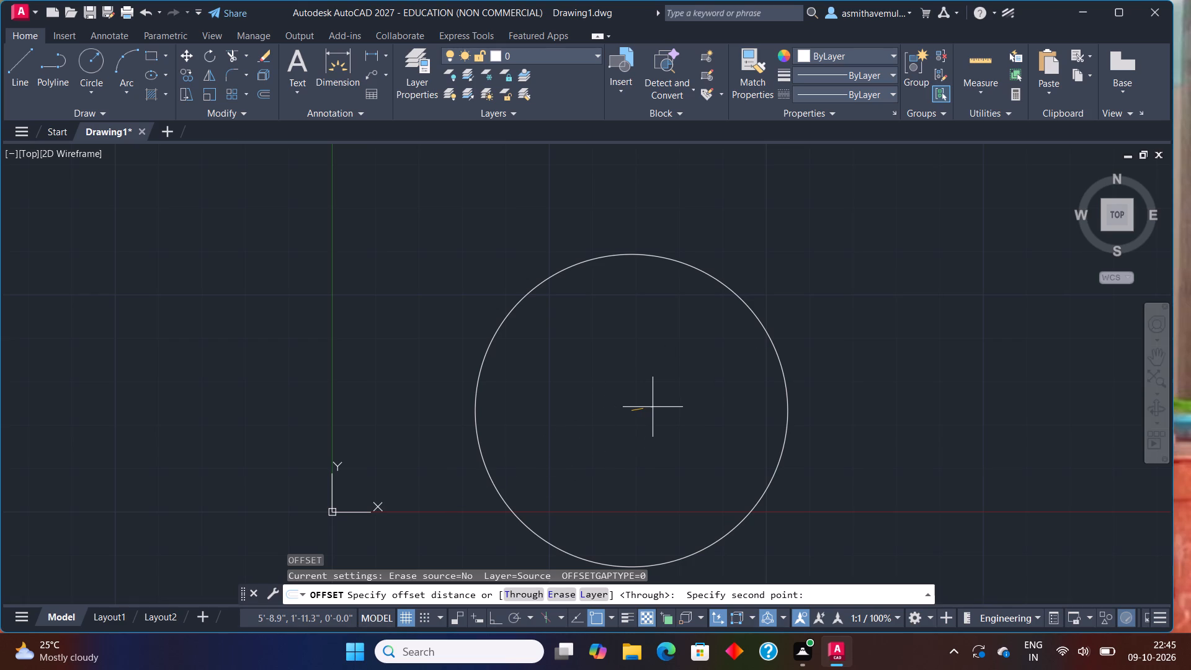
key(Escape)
Draw a concentric circle with a 2" radius at the centre of the 3' radius circle.
key(c)
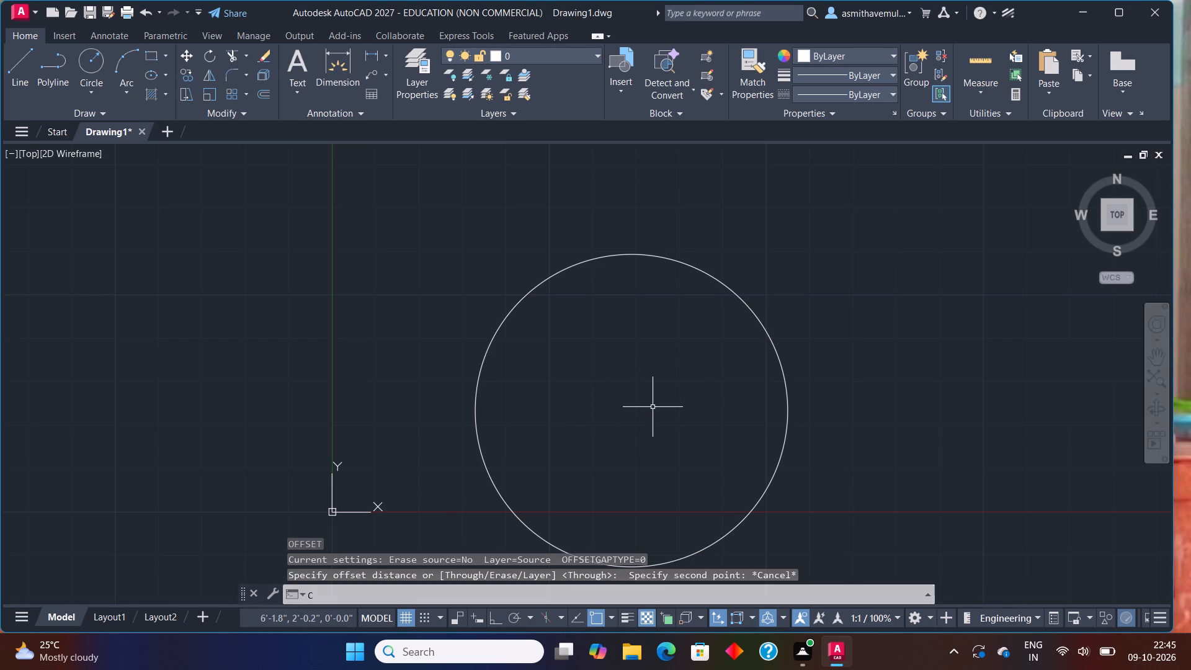
key(Return)
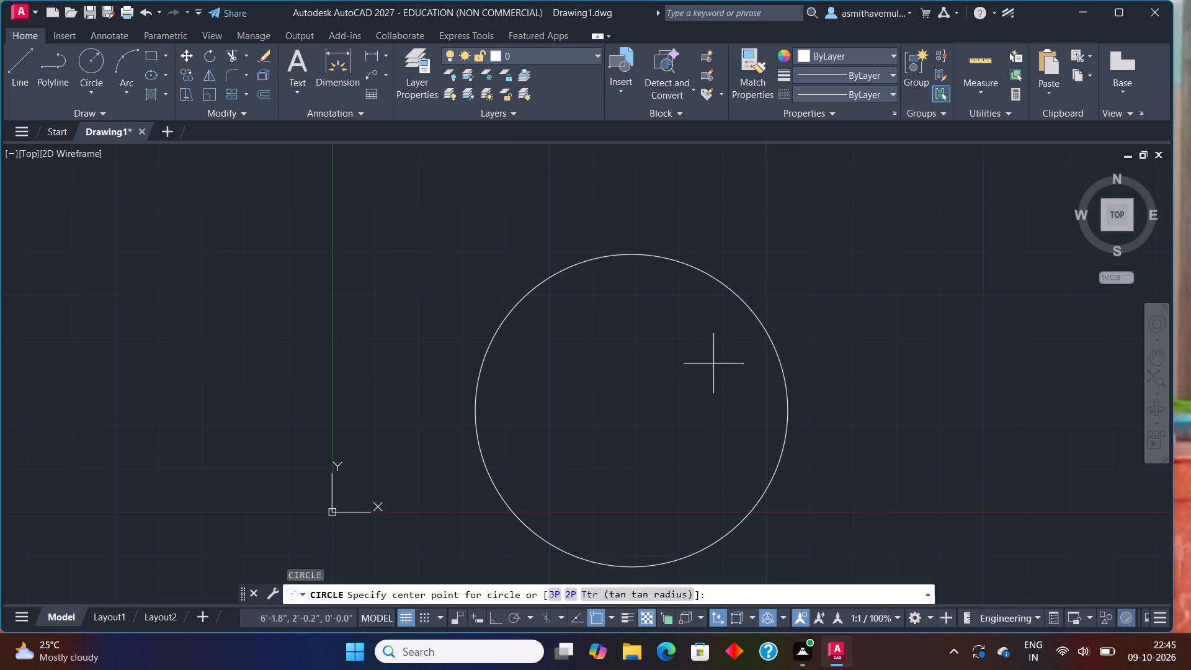
click(632, 409)
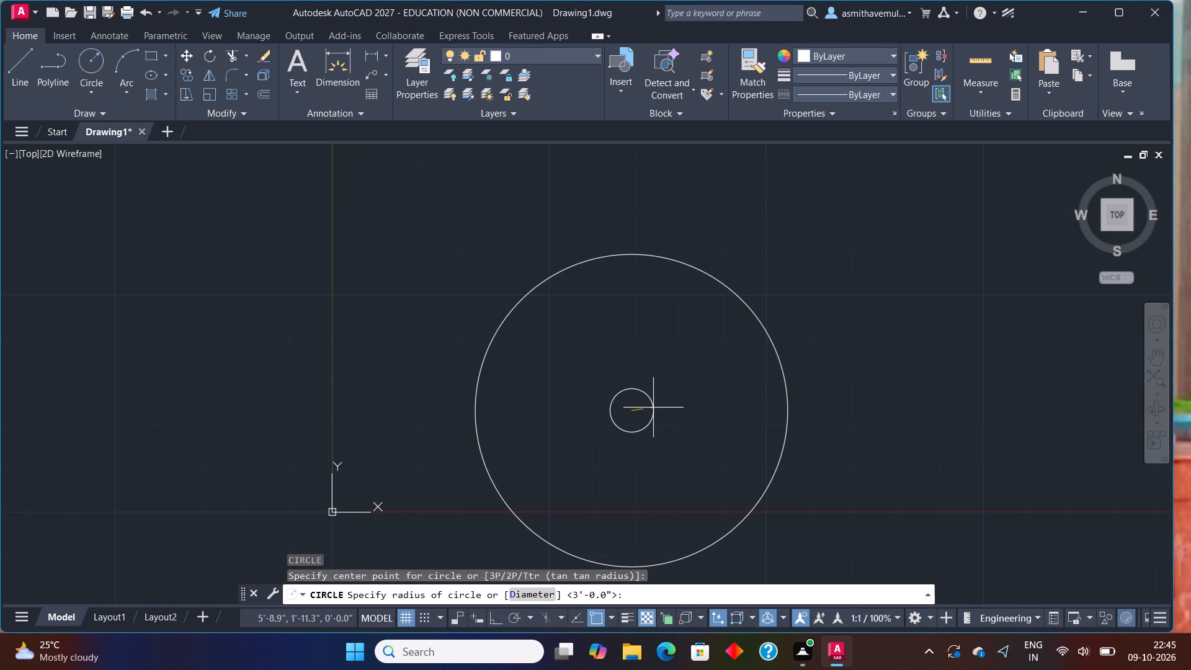
key(2)
key(shift+quotedbl)
key(Return)
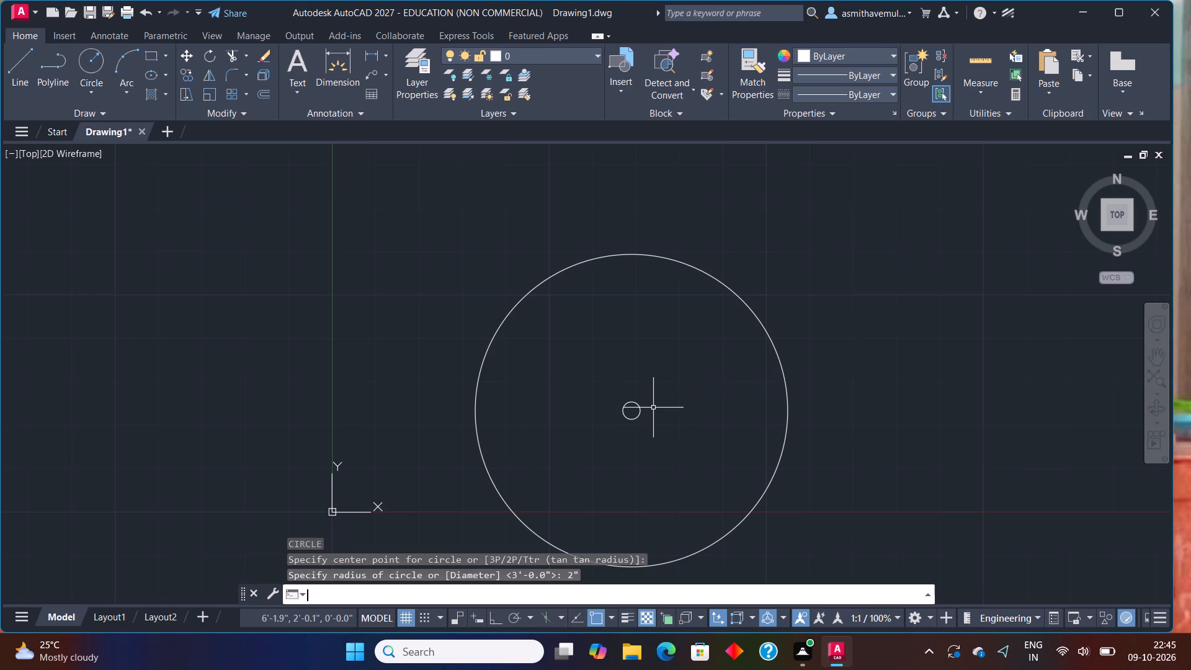
Draw a horizontal line with Ortho on from the small circle's right quadrant to the large circle's right quadrant.
scroll(649, 403, up, 2)
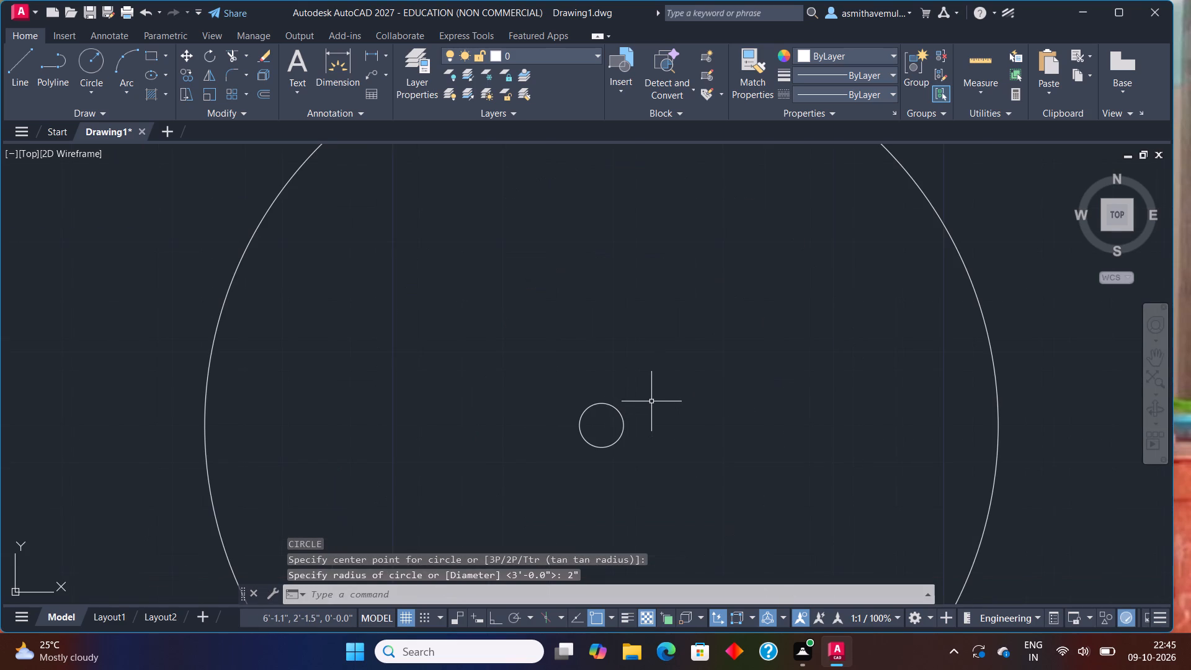
middle_drag(643, 408, 590, 454)
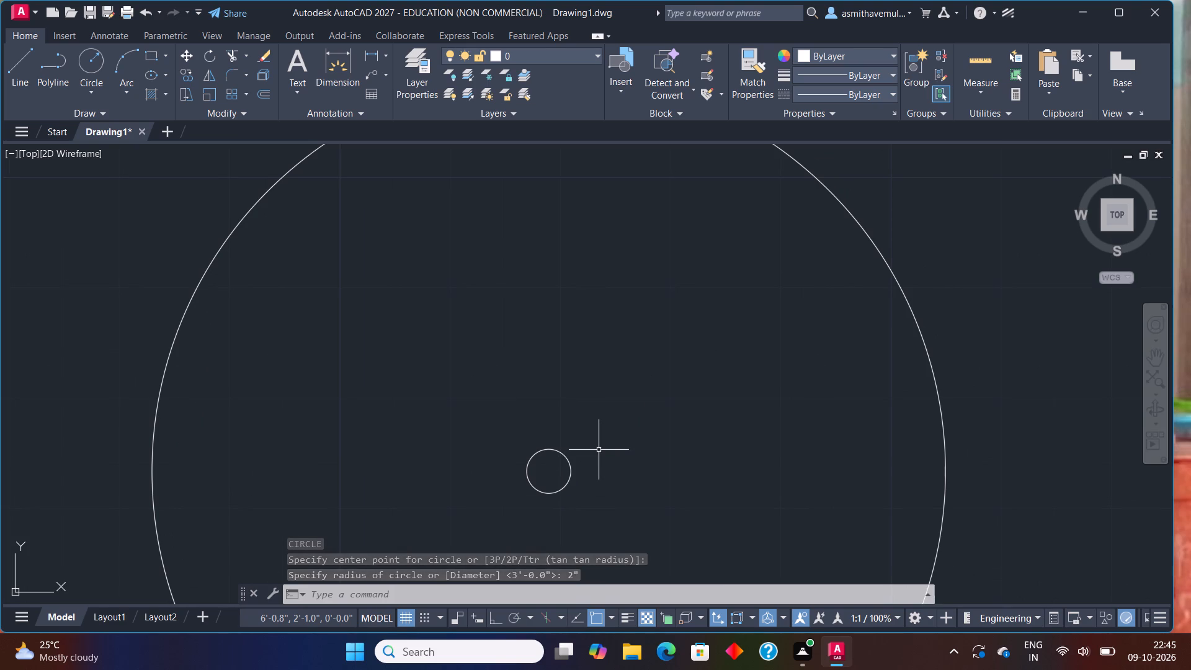
key(l)
key(Return)
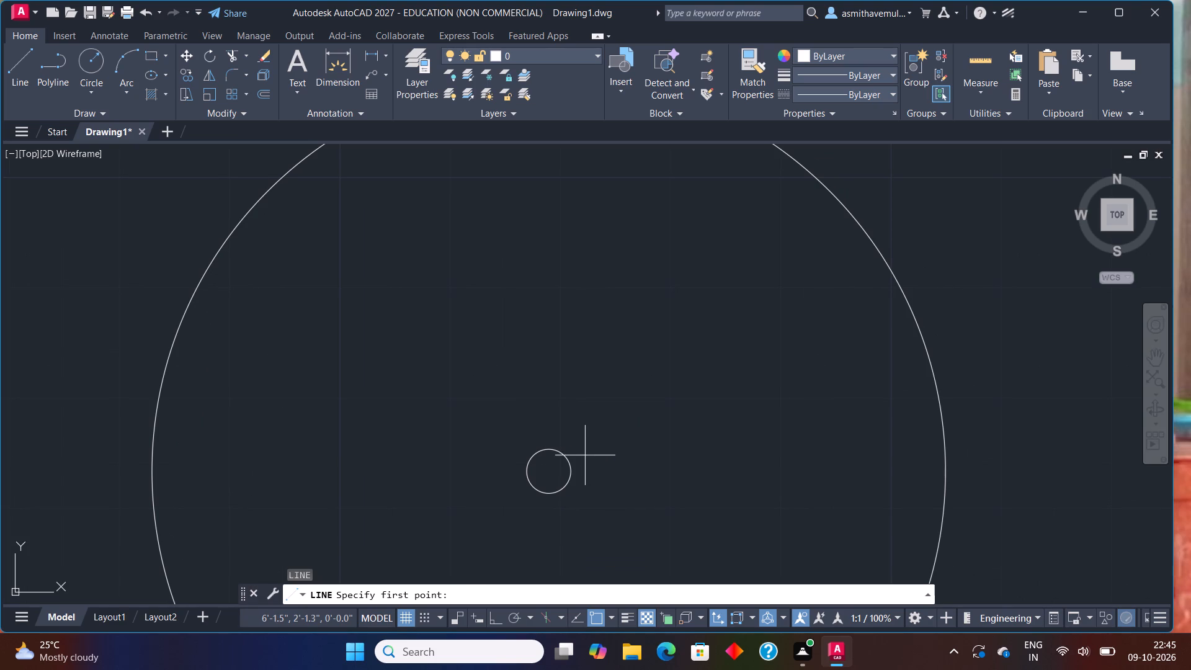
click(570, 475)
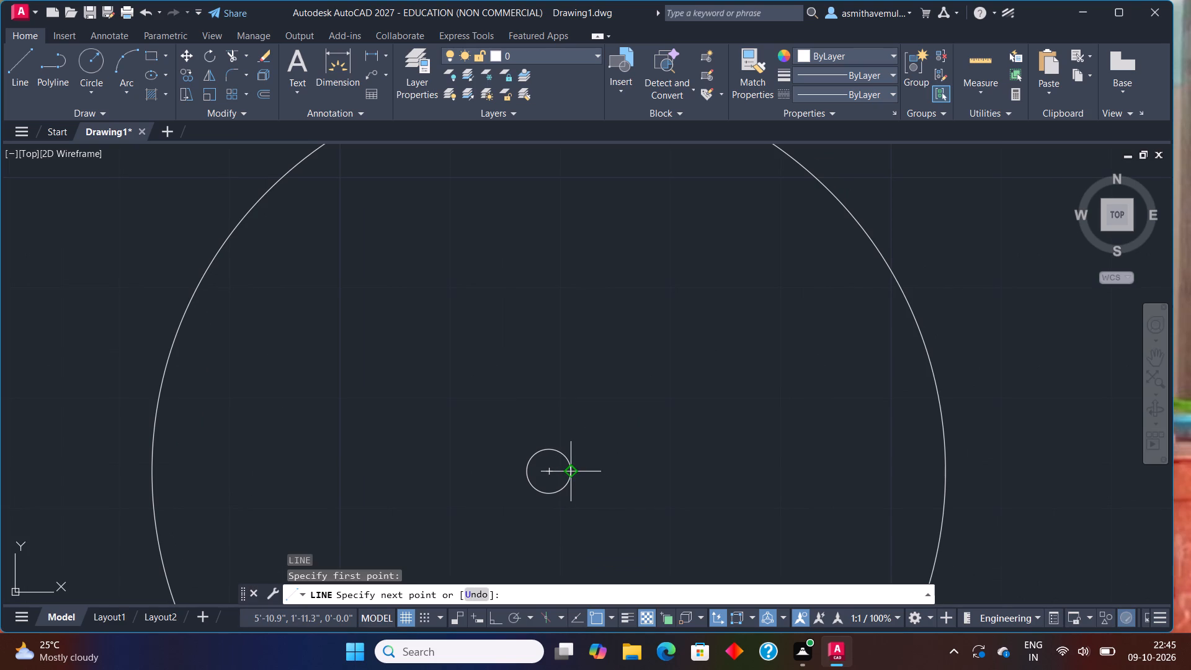
key(F8)
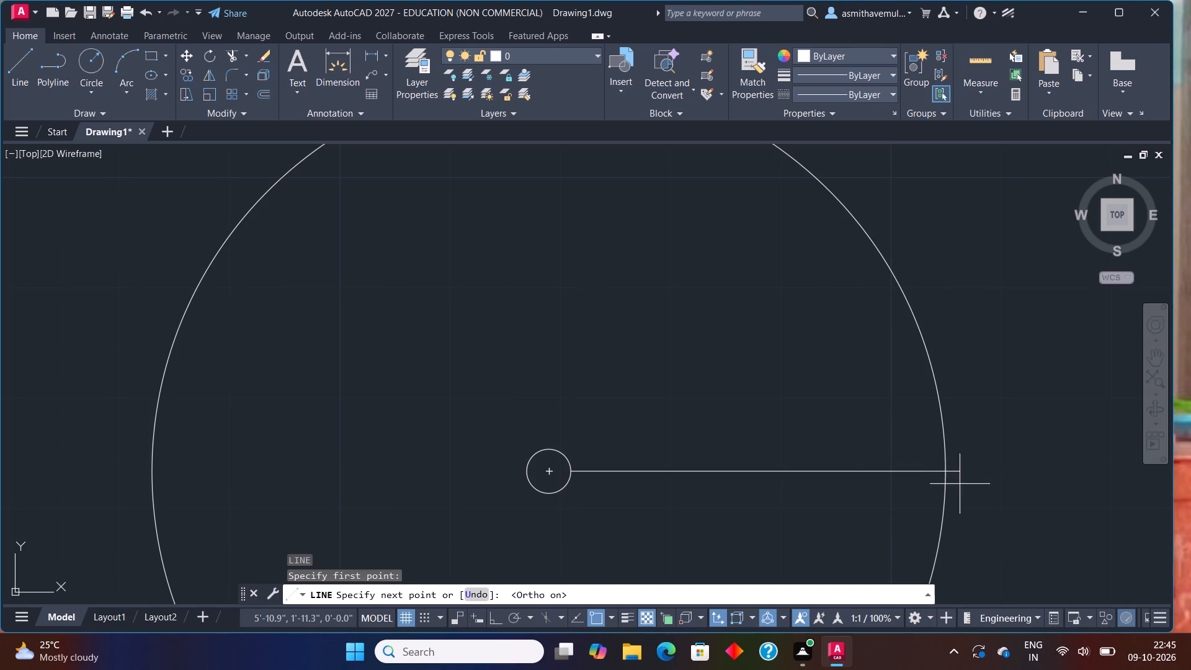
click(942, 472)
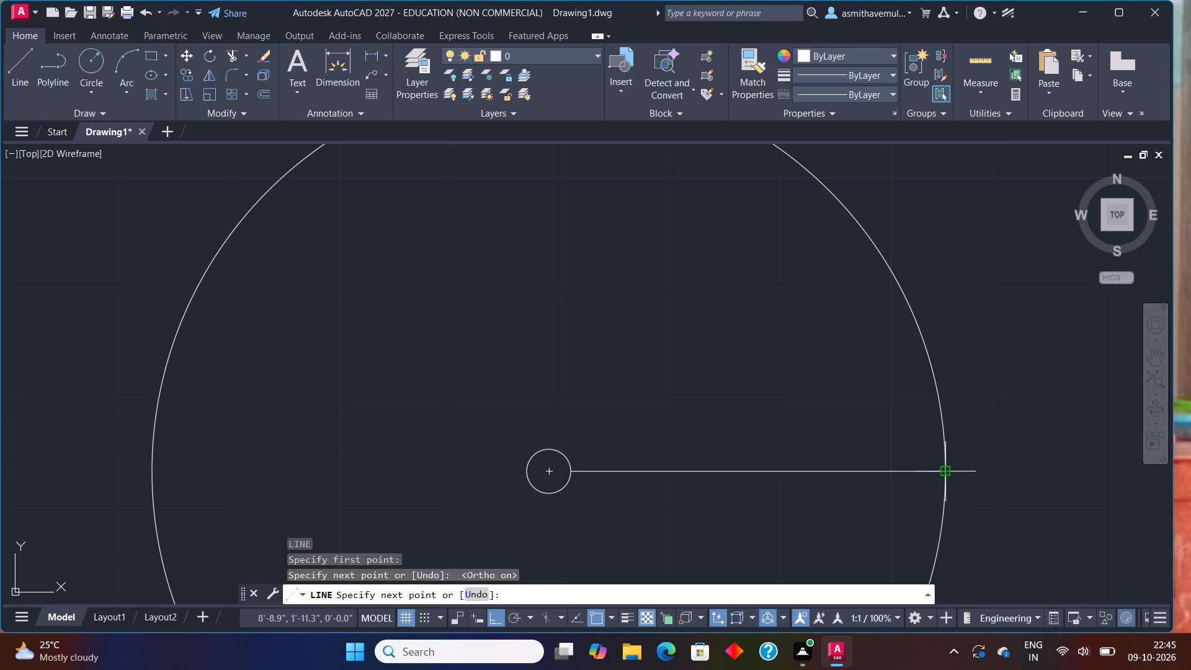
key(Escape)
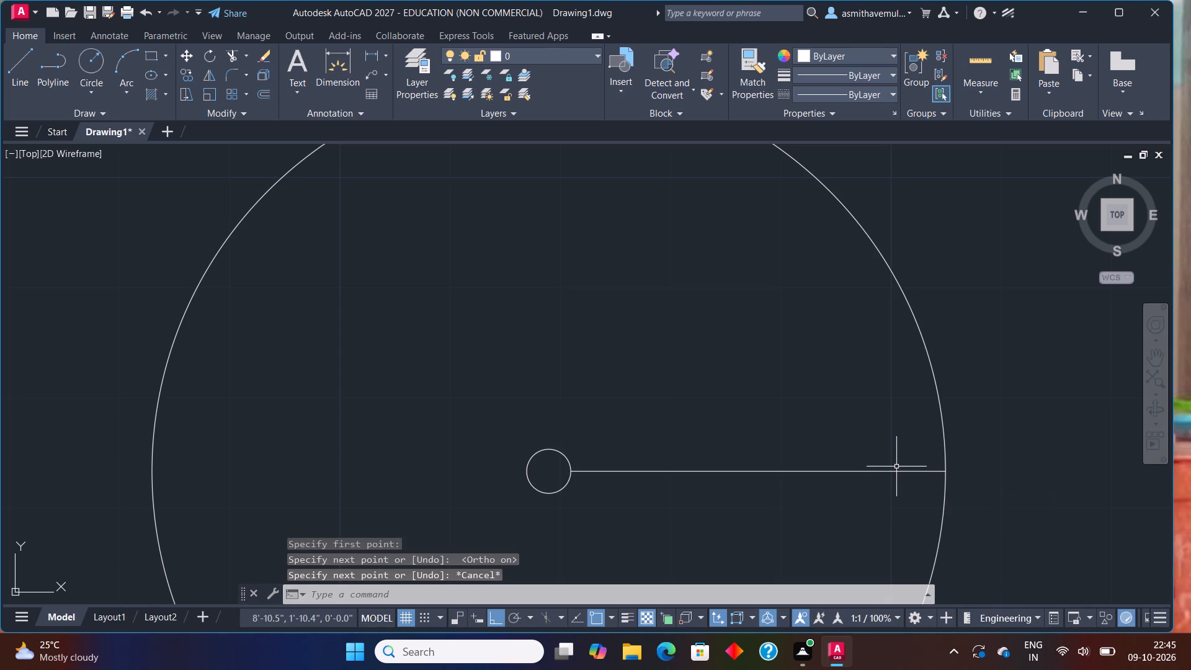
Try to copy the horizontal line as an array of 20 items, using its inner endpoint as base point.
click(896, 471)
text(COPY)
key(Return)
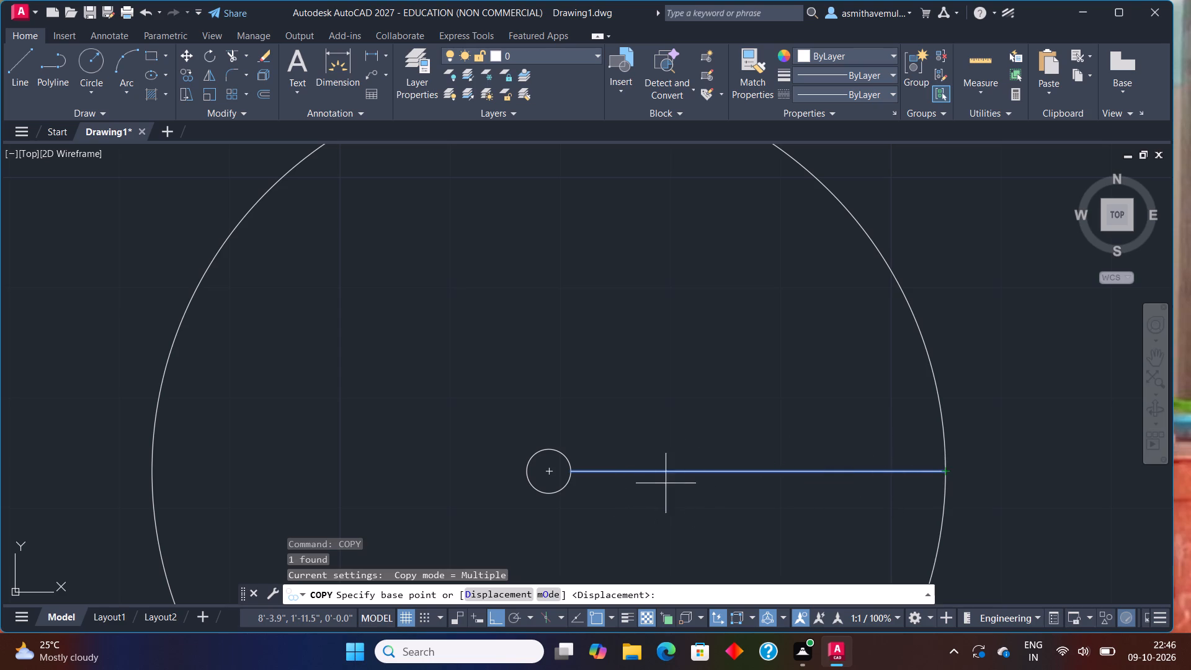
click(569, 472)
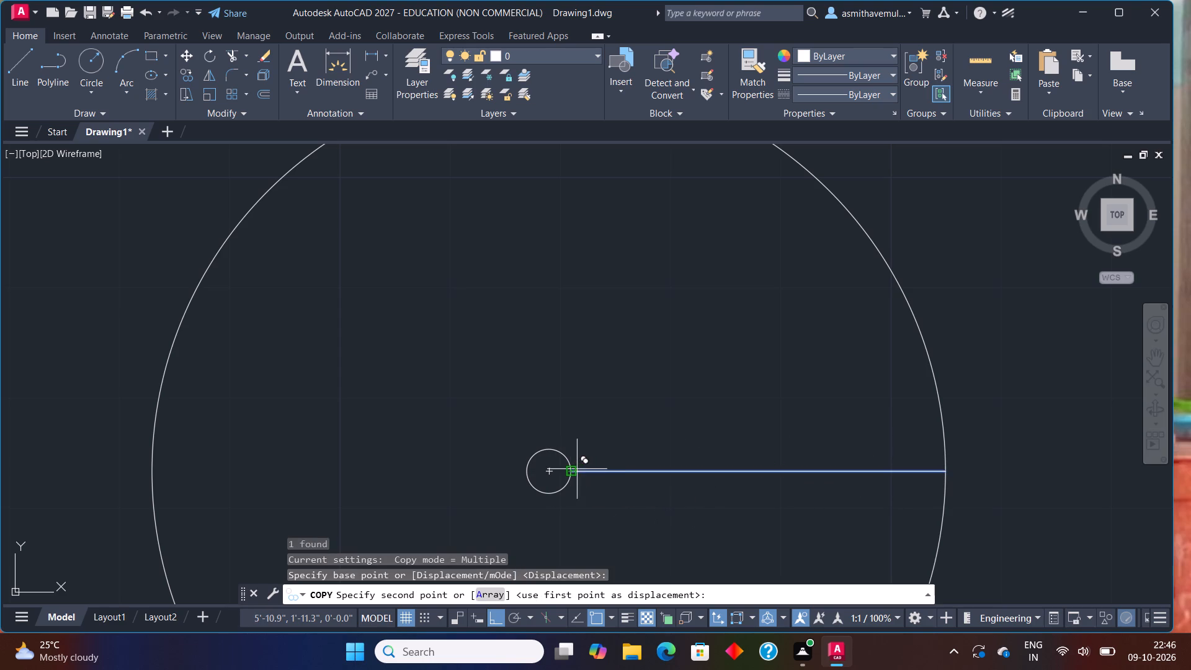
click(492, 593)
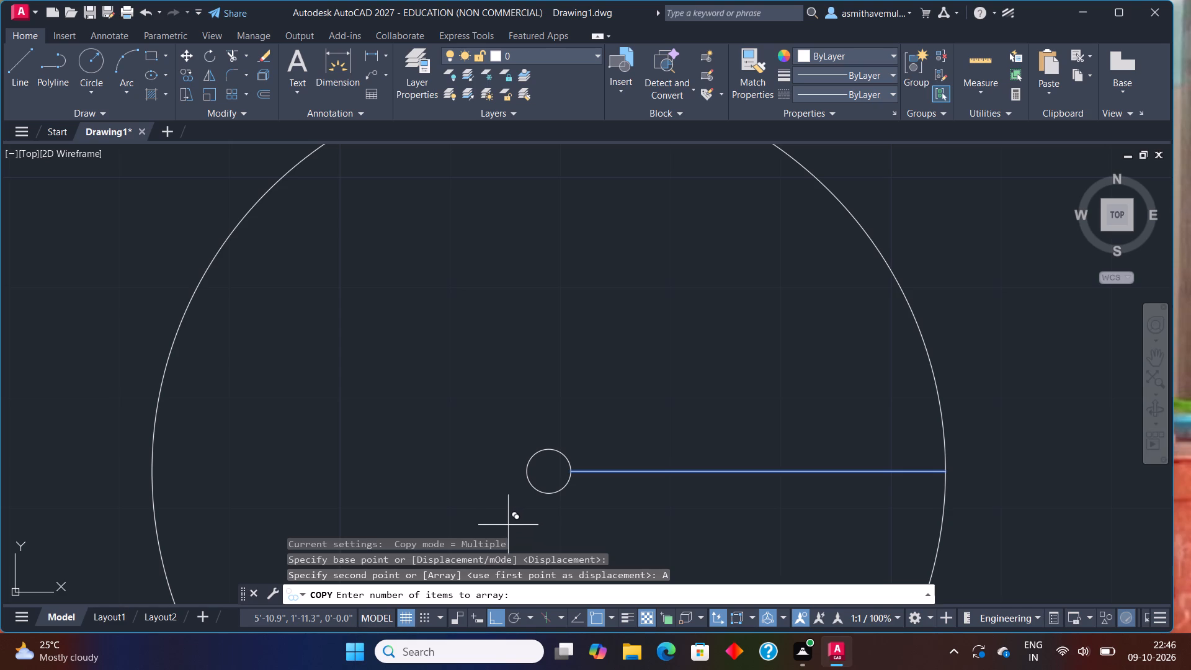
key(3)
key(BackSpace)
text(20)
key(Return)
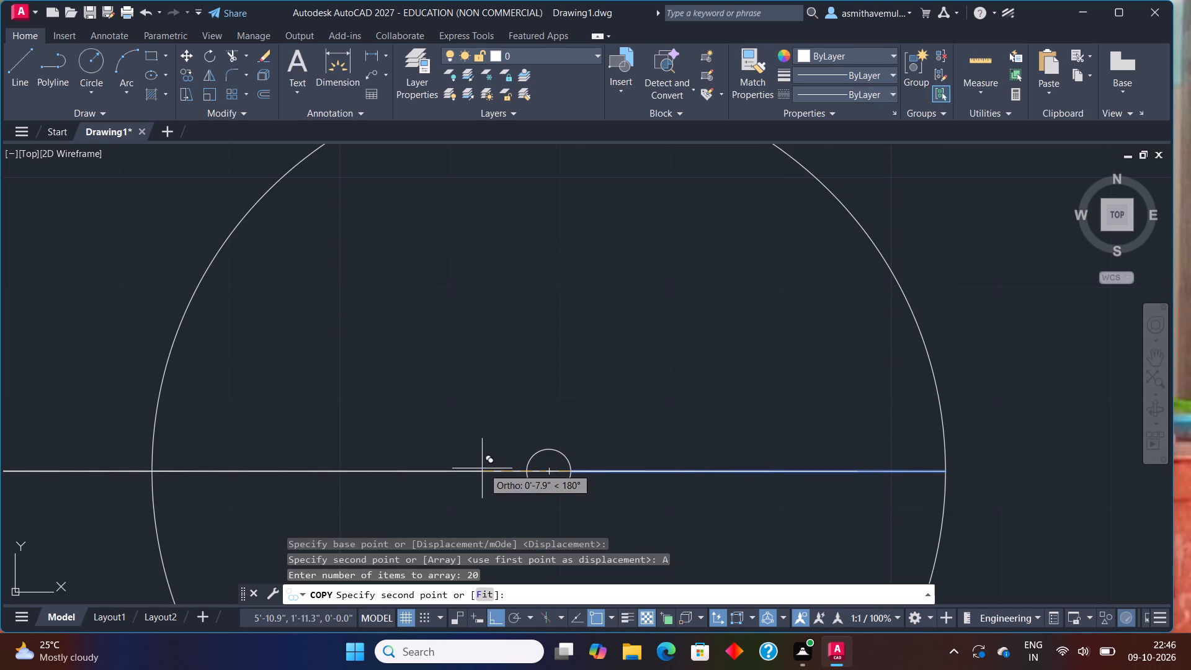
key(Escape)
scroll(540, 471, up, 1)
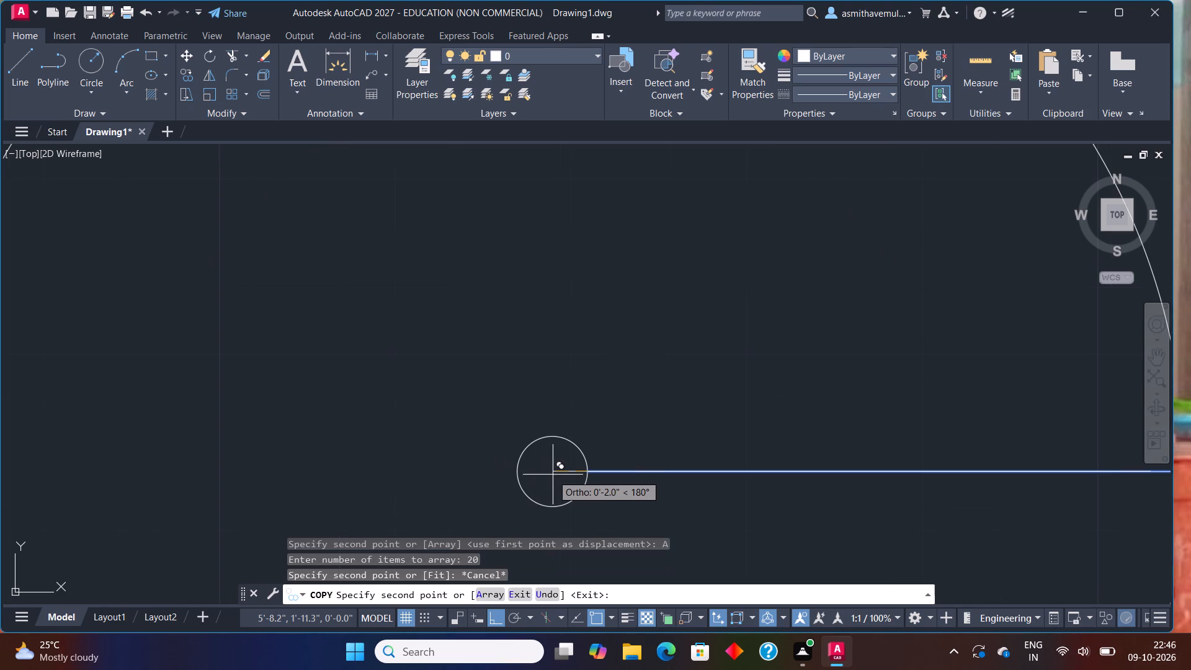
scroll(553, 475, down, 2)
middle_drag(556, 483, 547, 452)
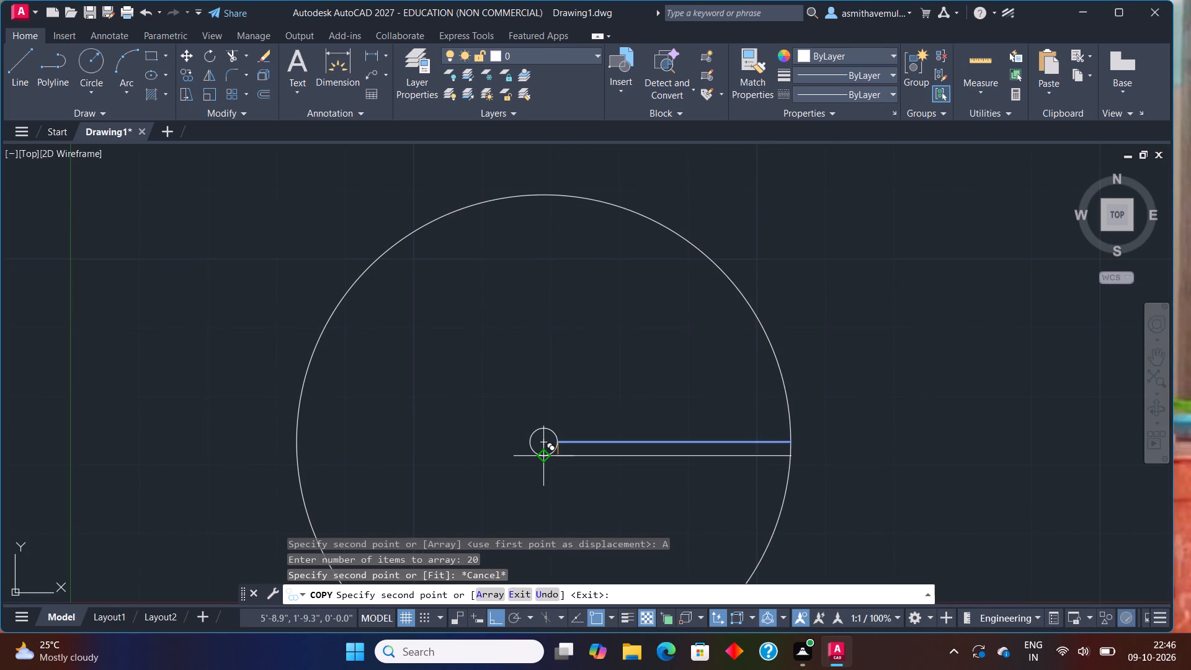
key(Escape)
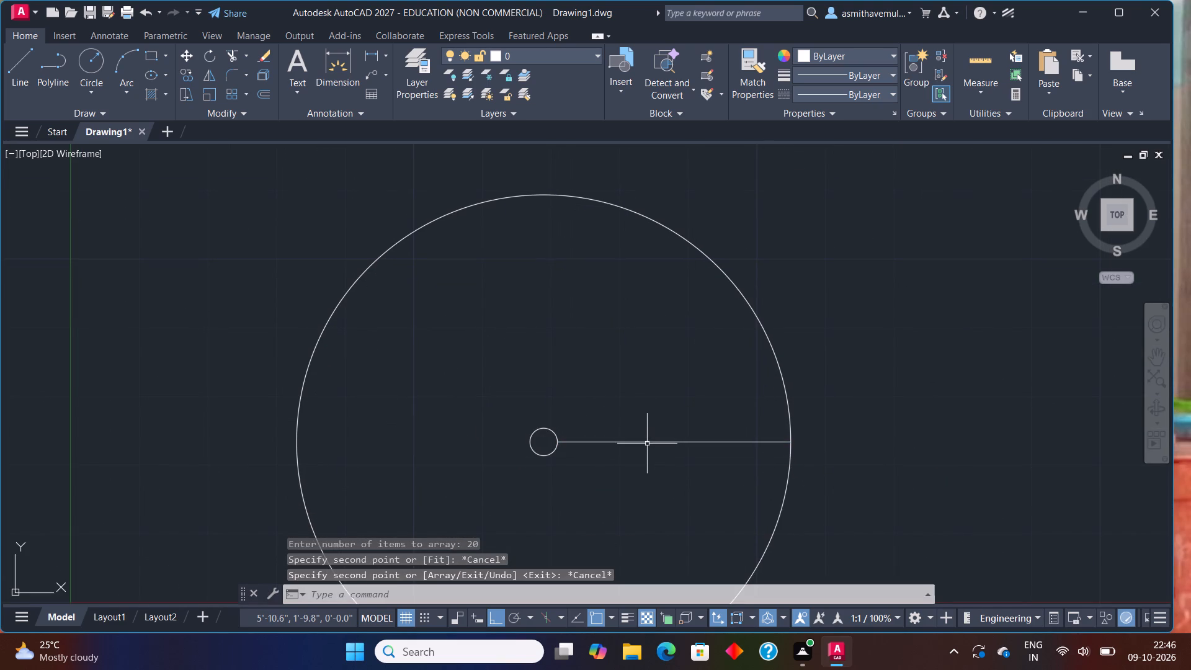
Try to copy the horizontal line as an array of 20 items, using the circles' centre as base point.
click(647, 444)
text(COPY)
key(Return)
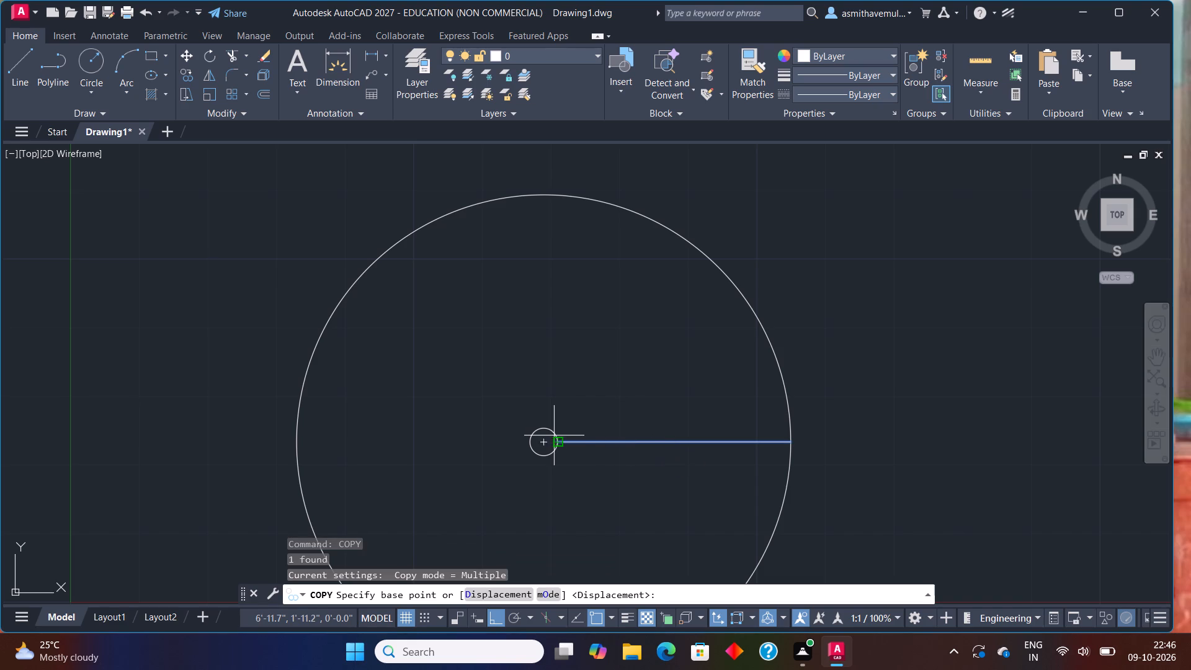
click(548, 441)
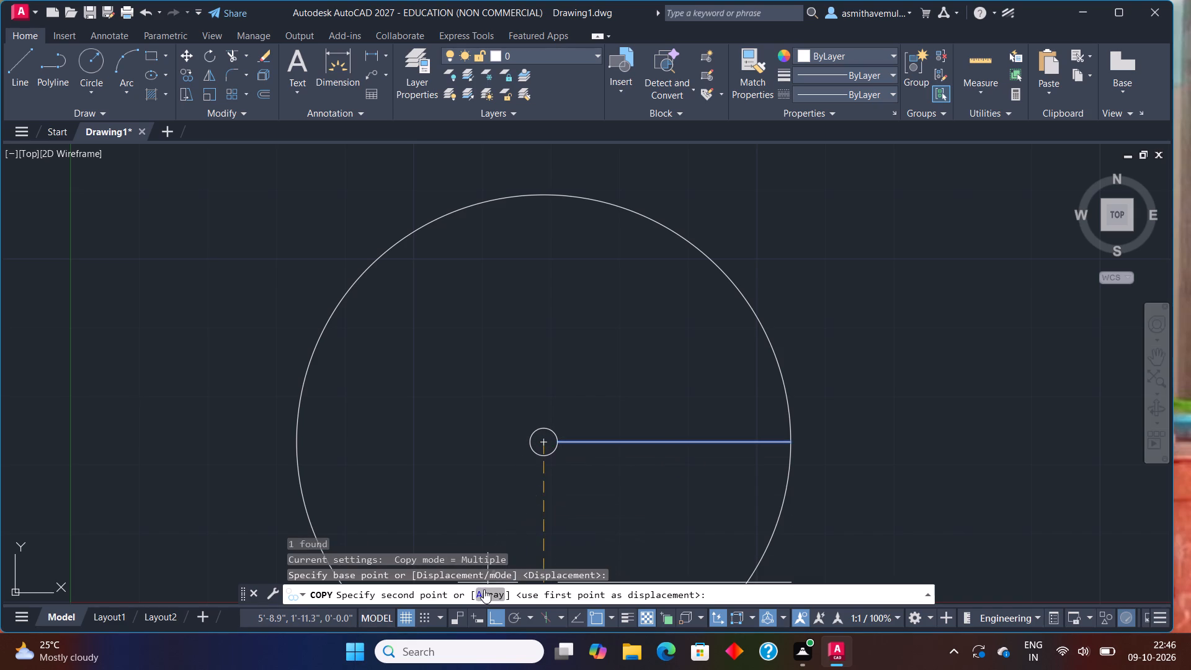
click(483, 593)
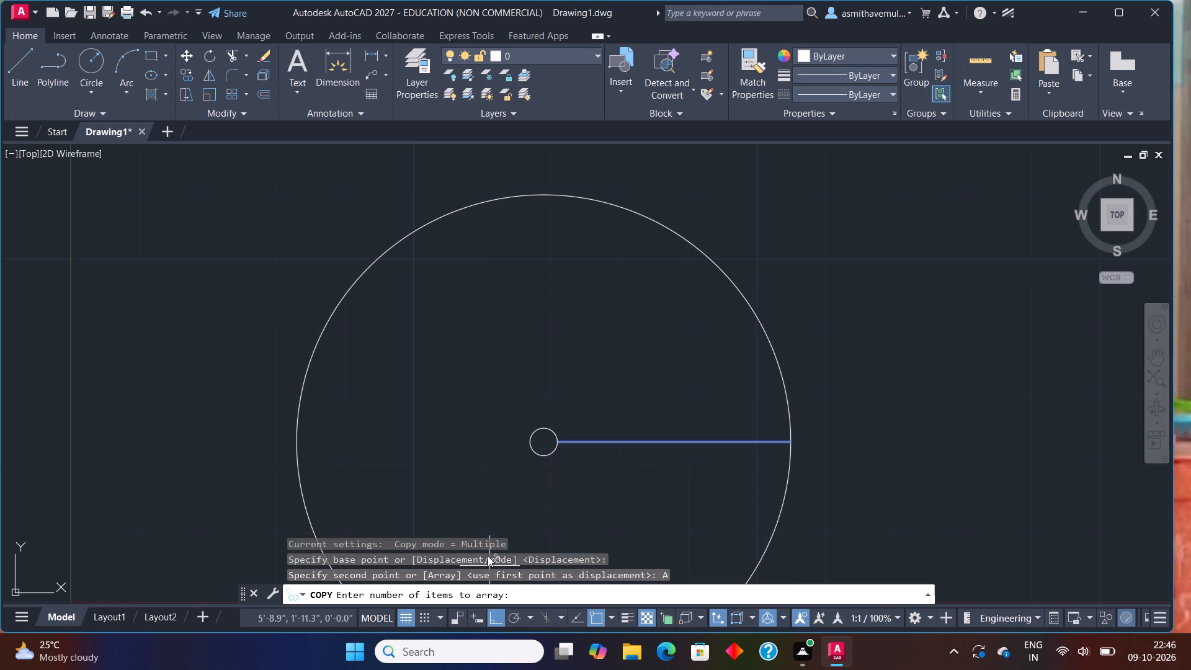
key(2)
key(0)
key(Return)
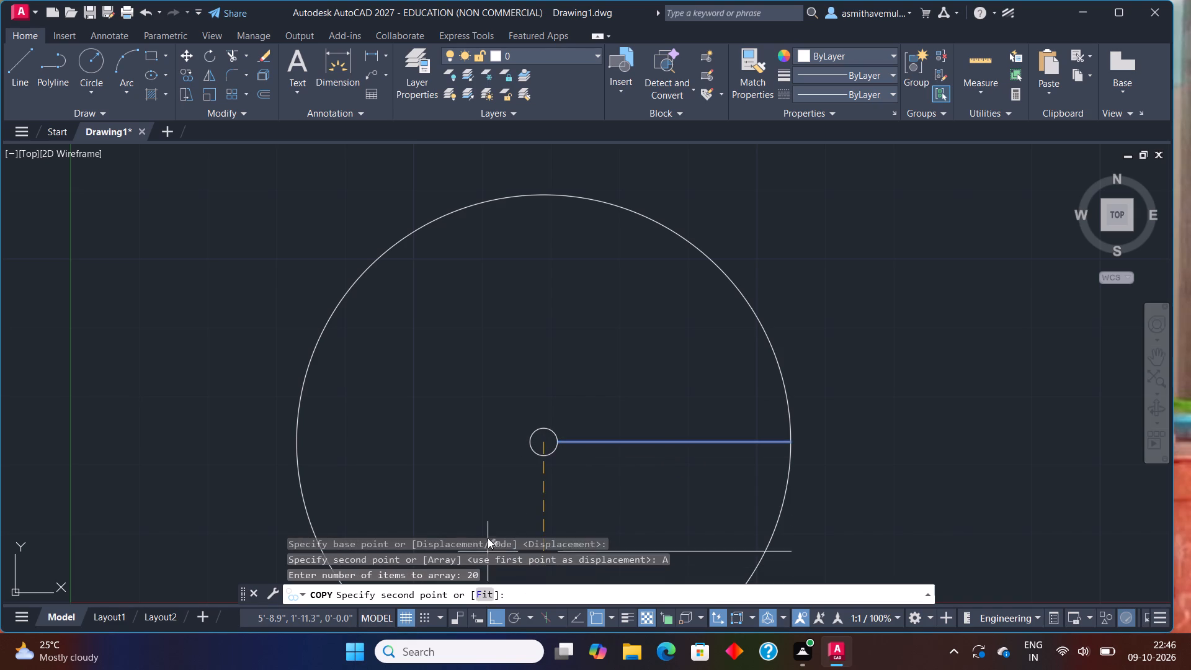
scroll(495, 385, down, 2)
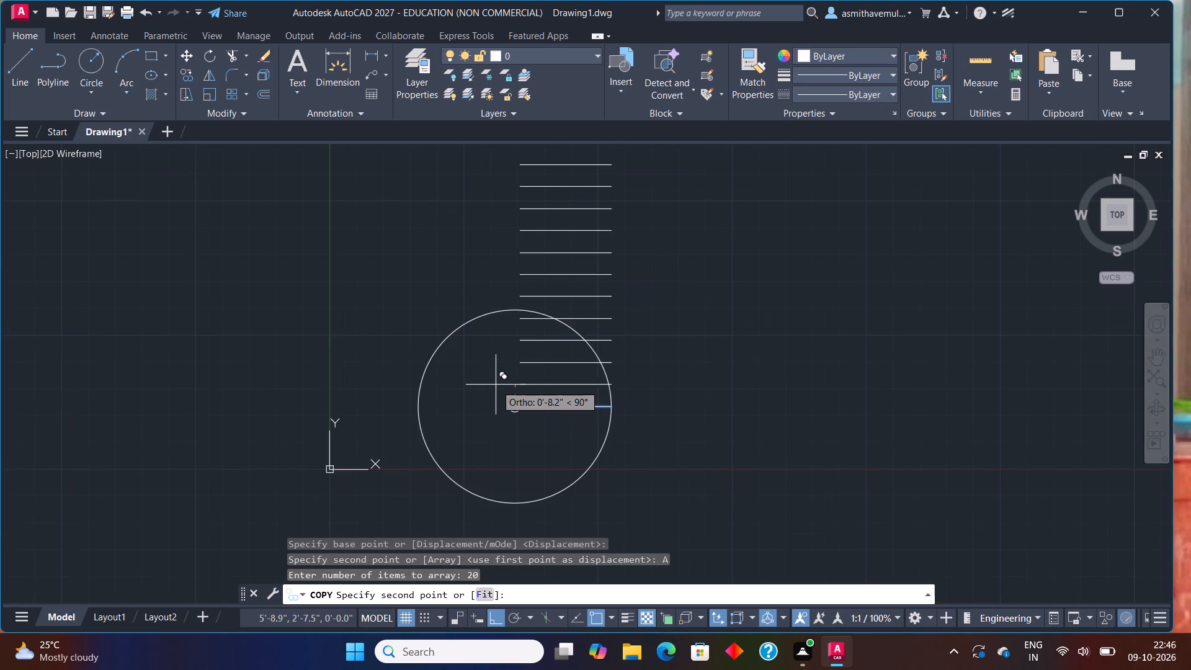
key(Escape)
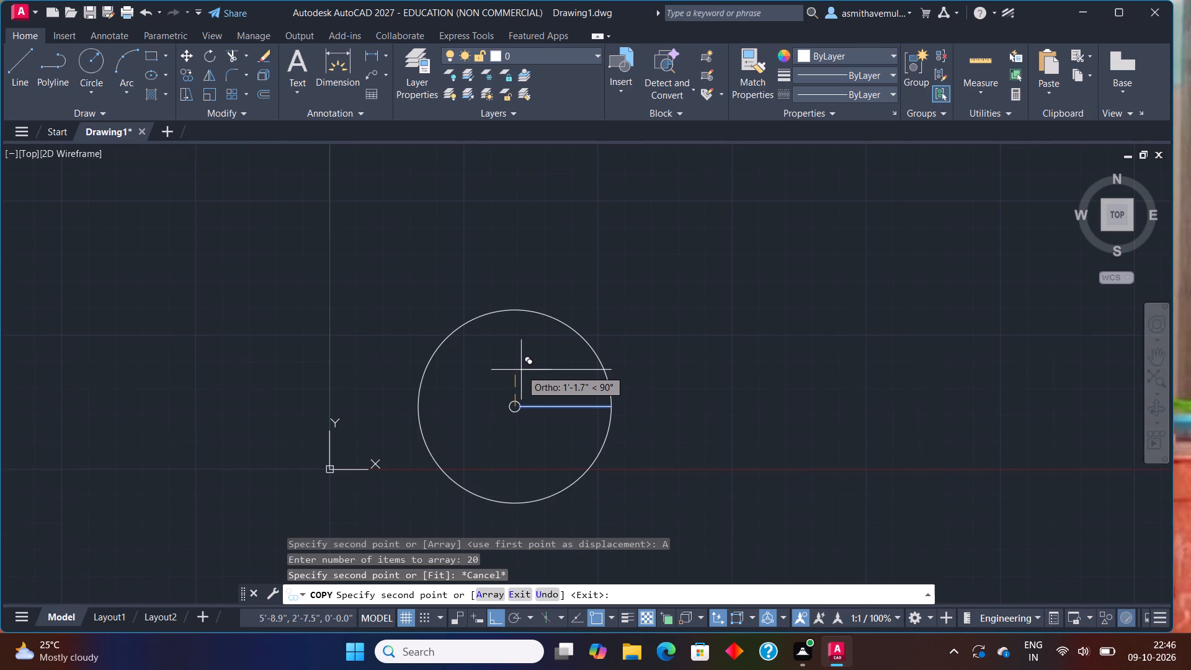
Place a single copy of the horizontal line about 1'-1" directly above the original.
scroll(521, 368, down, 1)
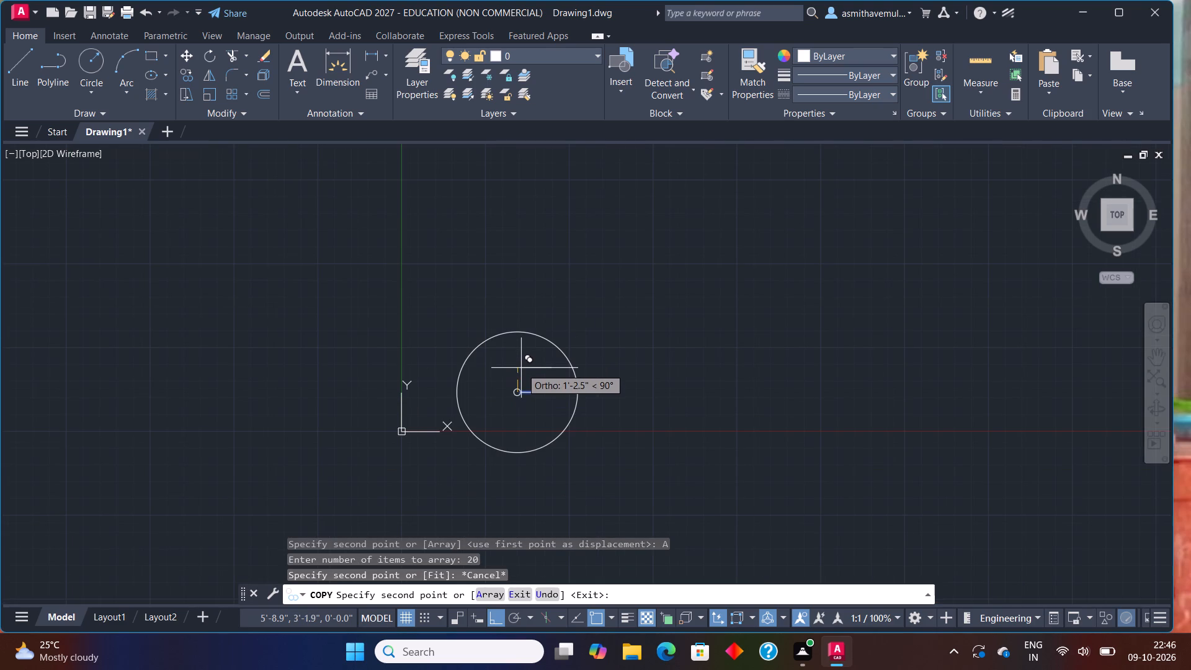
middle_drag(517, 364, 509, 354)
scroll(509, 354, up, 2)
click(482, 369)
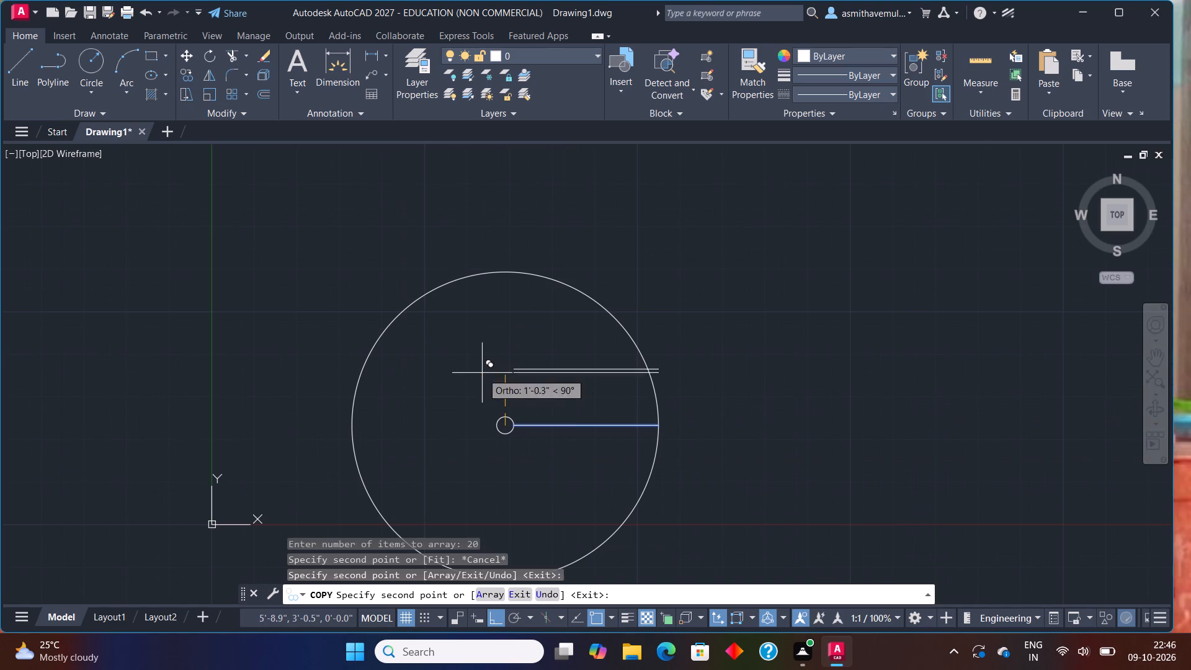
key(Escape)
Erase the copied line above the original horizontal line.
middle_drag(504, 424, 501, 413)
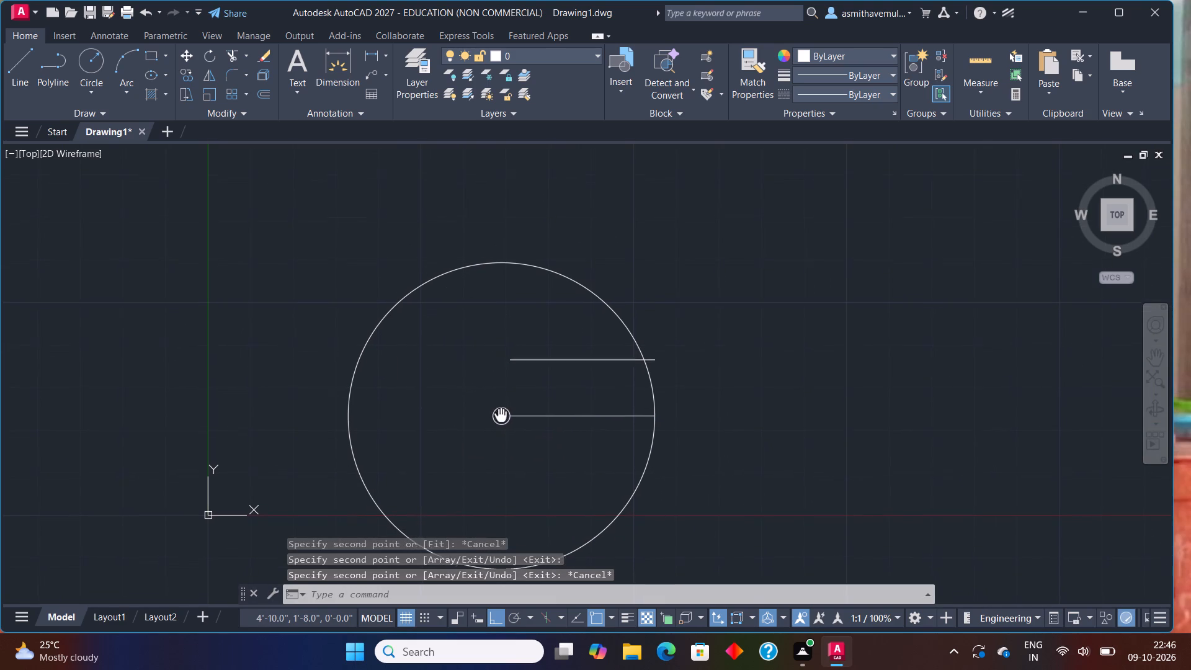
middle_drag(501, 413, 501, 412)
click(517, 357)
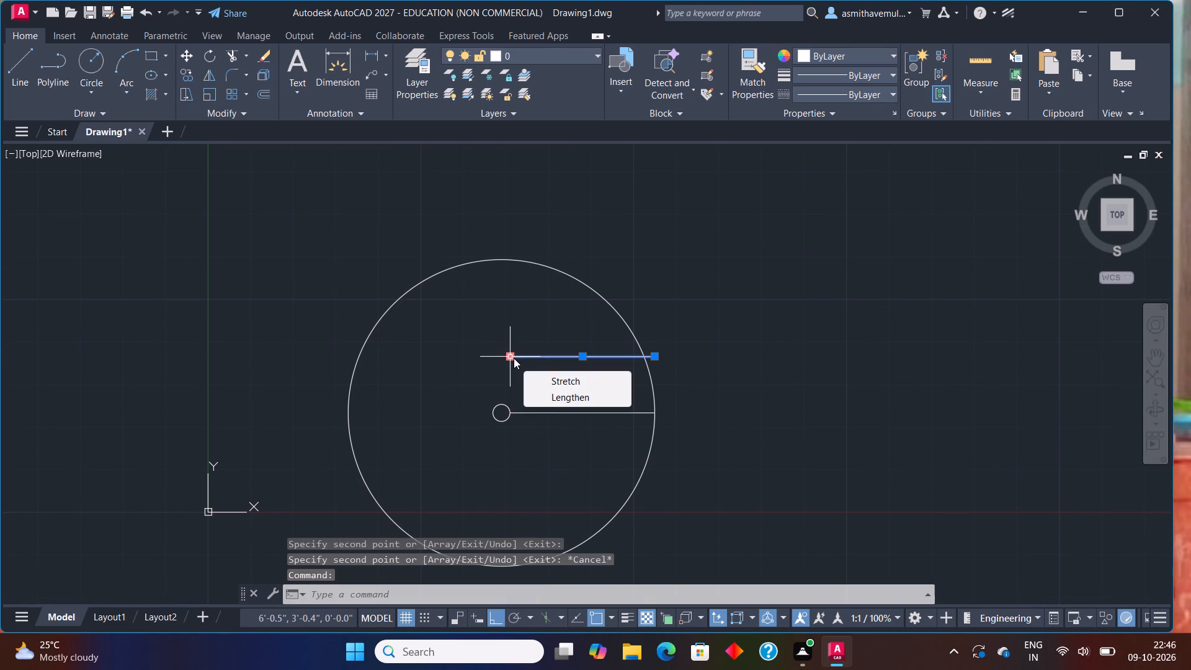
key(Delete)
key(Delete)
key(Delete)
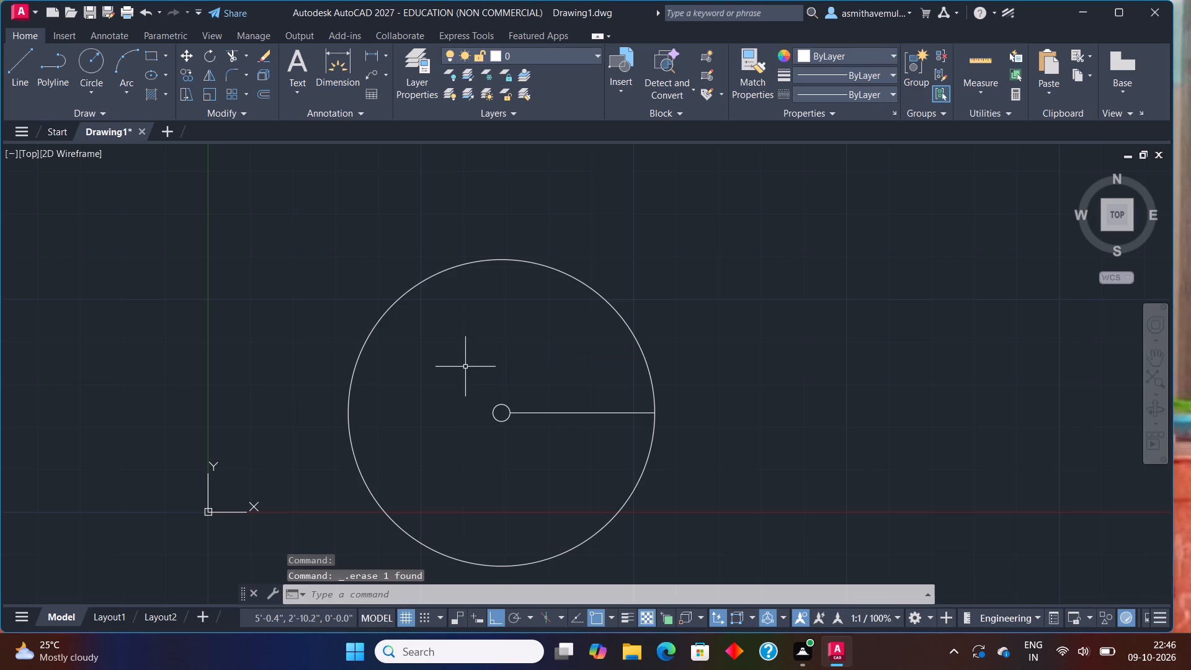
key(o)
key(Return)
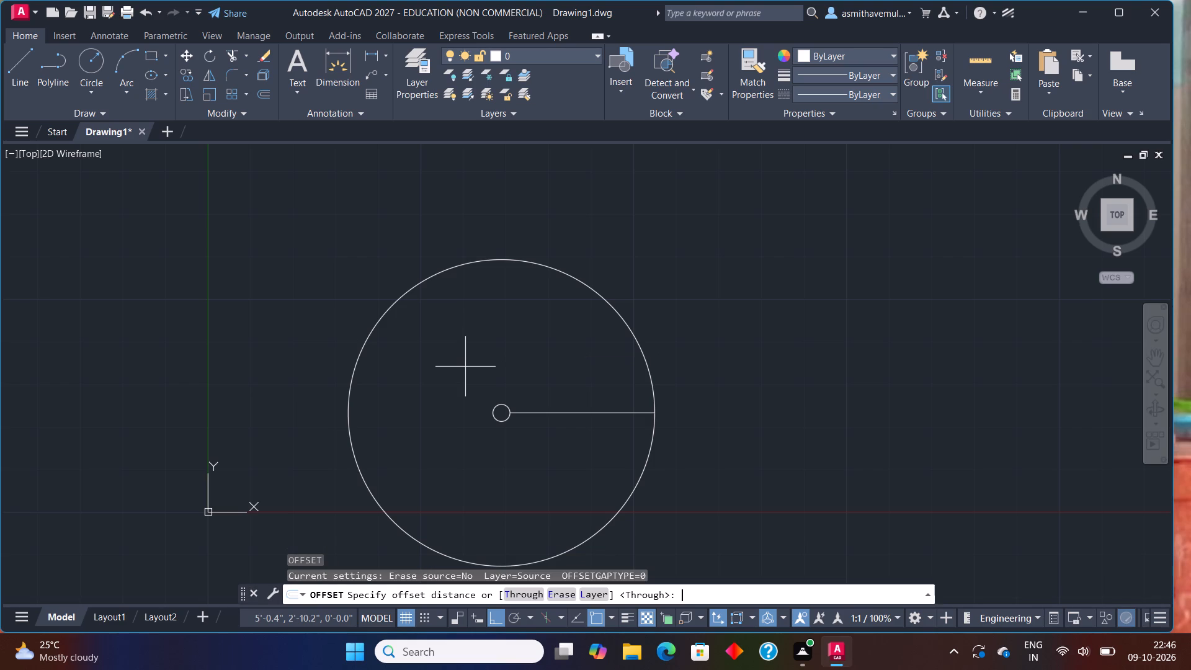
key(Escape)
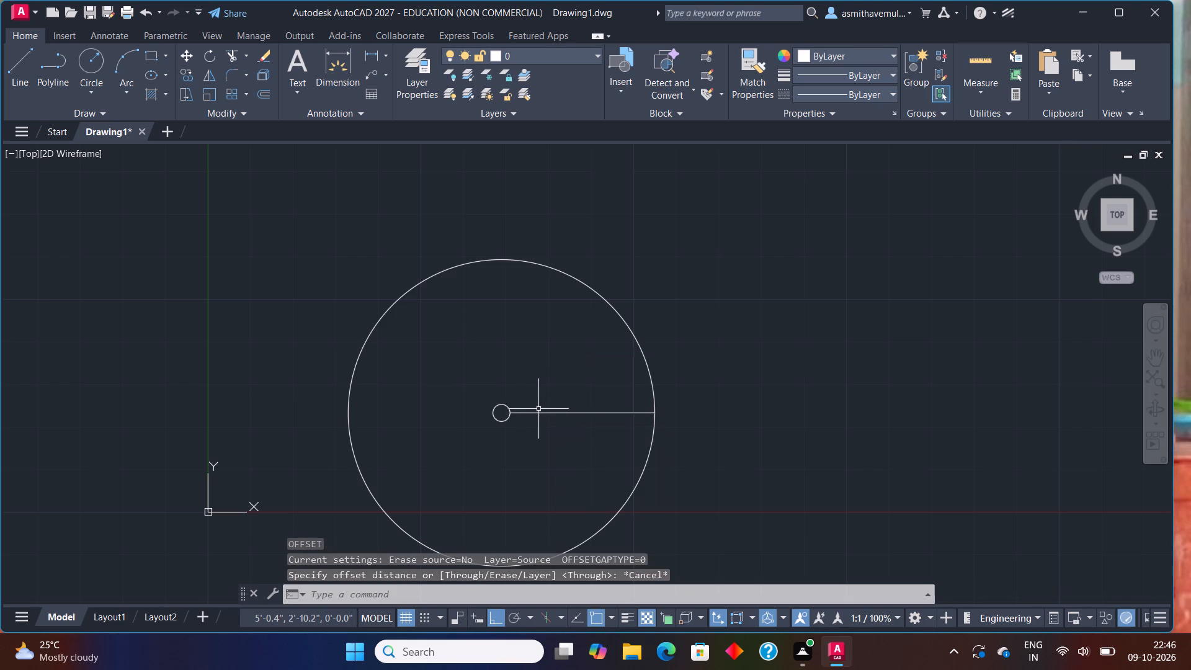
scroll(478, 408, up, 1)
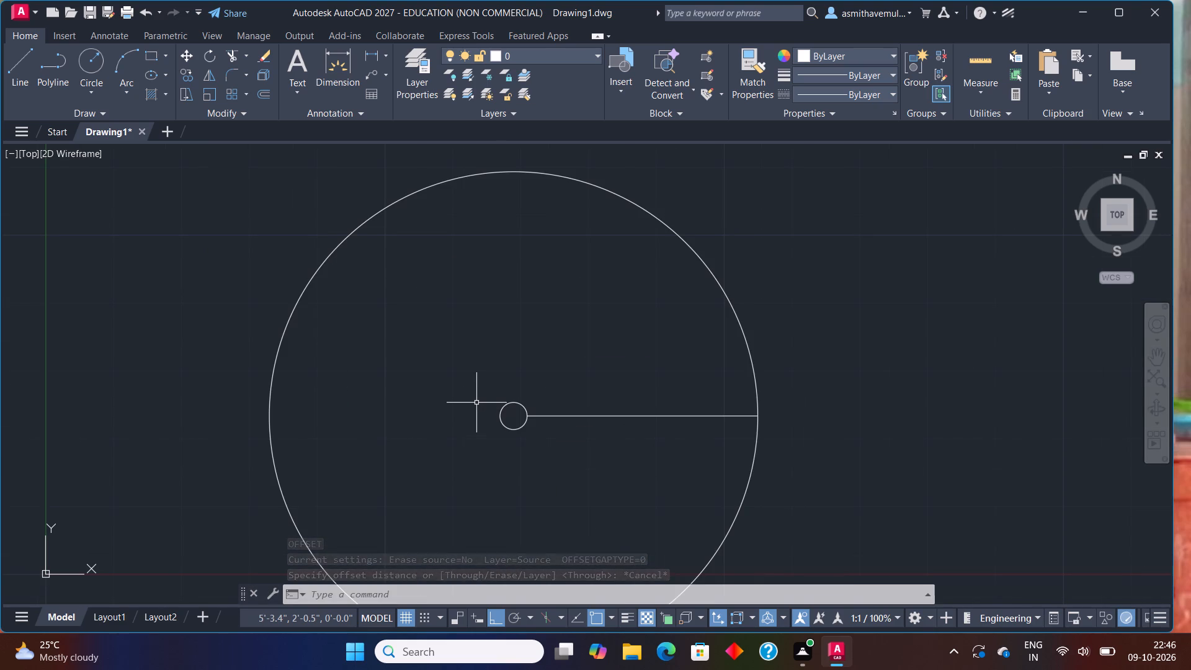
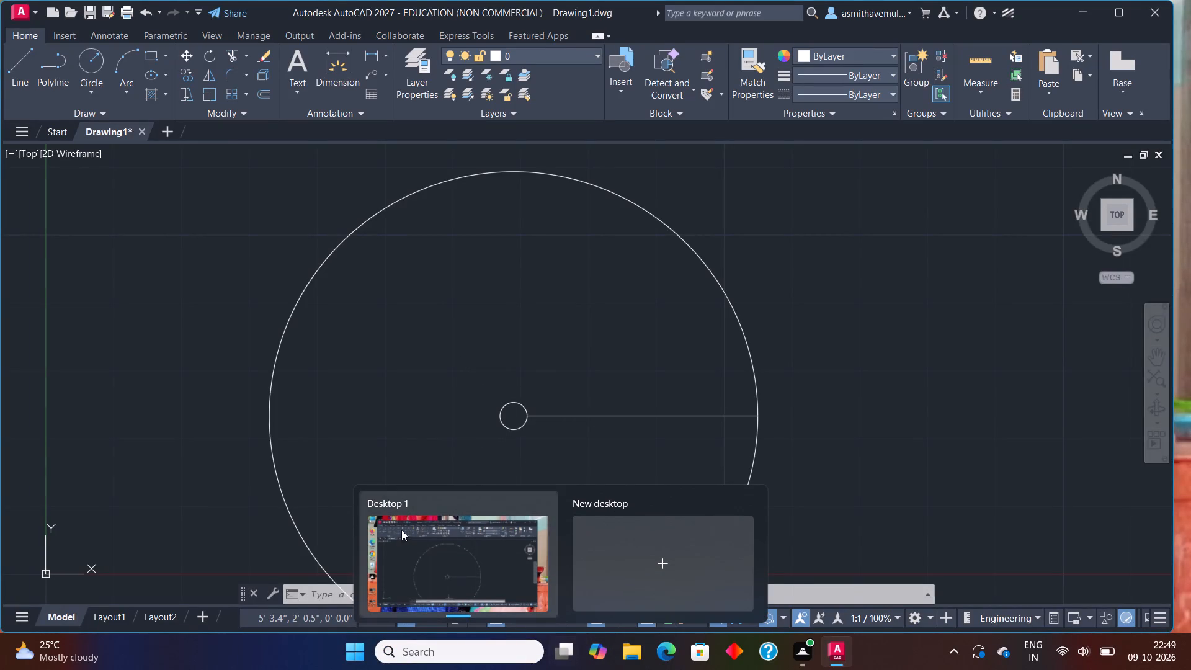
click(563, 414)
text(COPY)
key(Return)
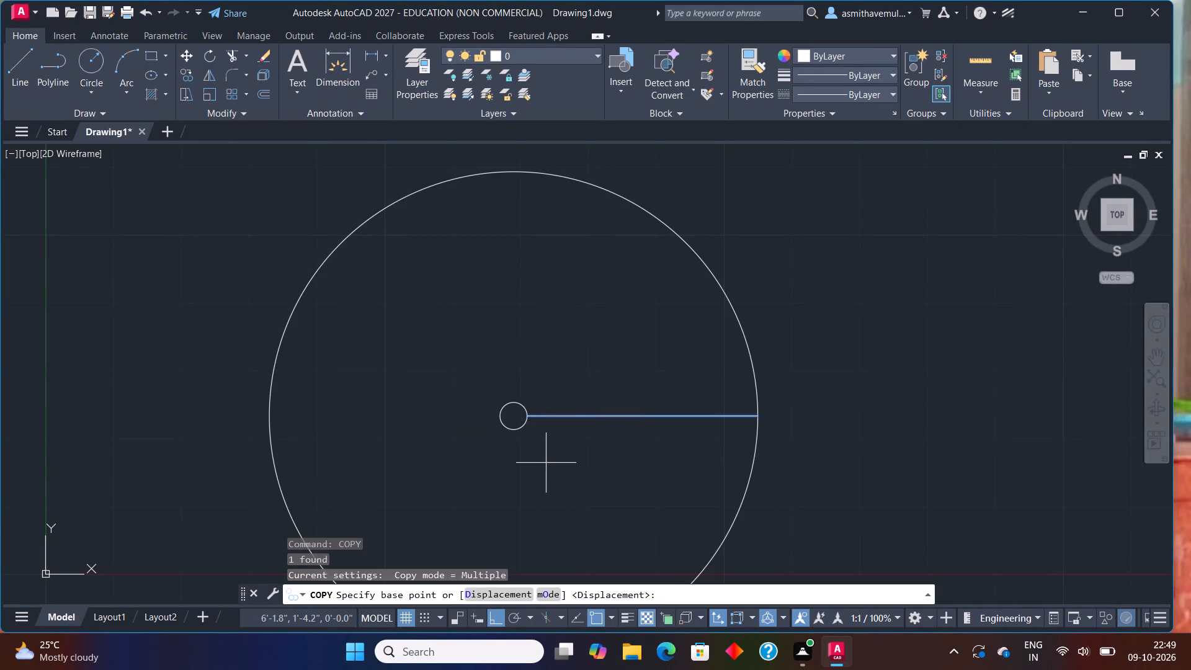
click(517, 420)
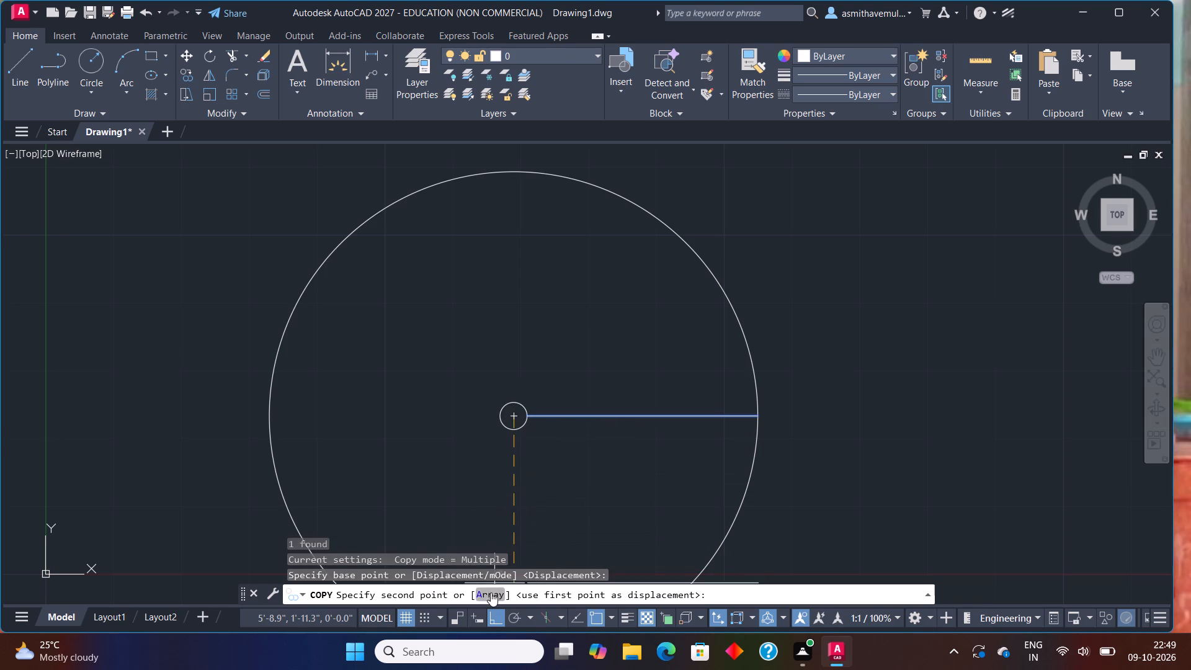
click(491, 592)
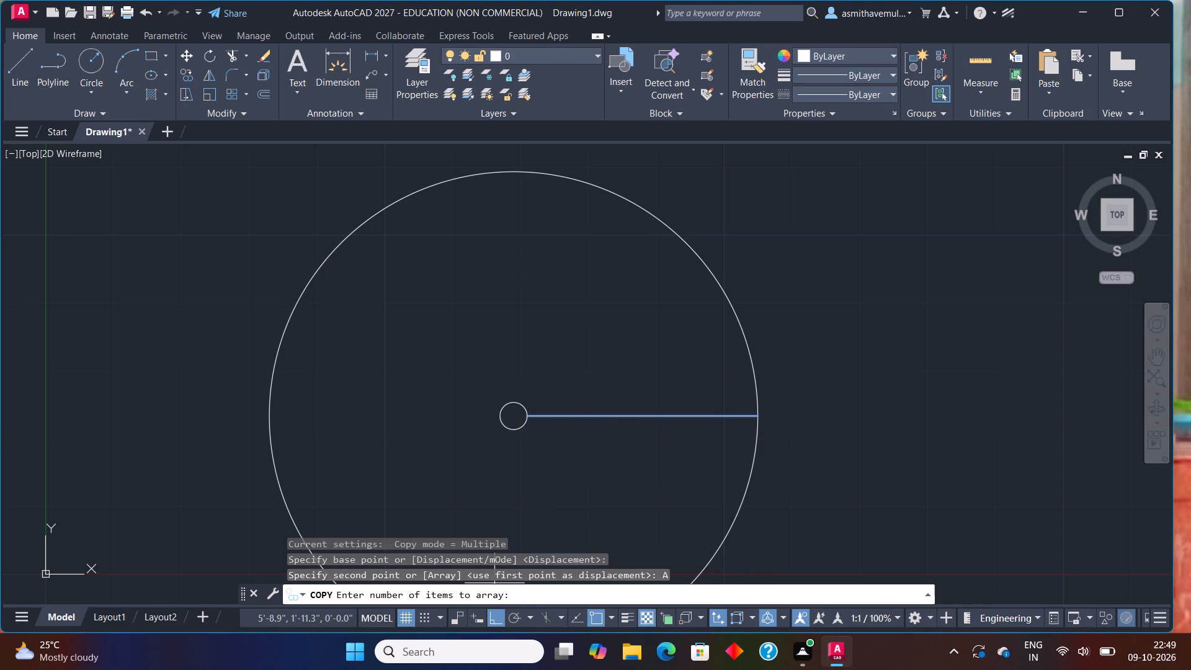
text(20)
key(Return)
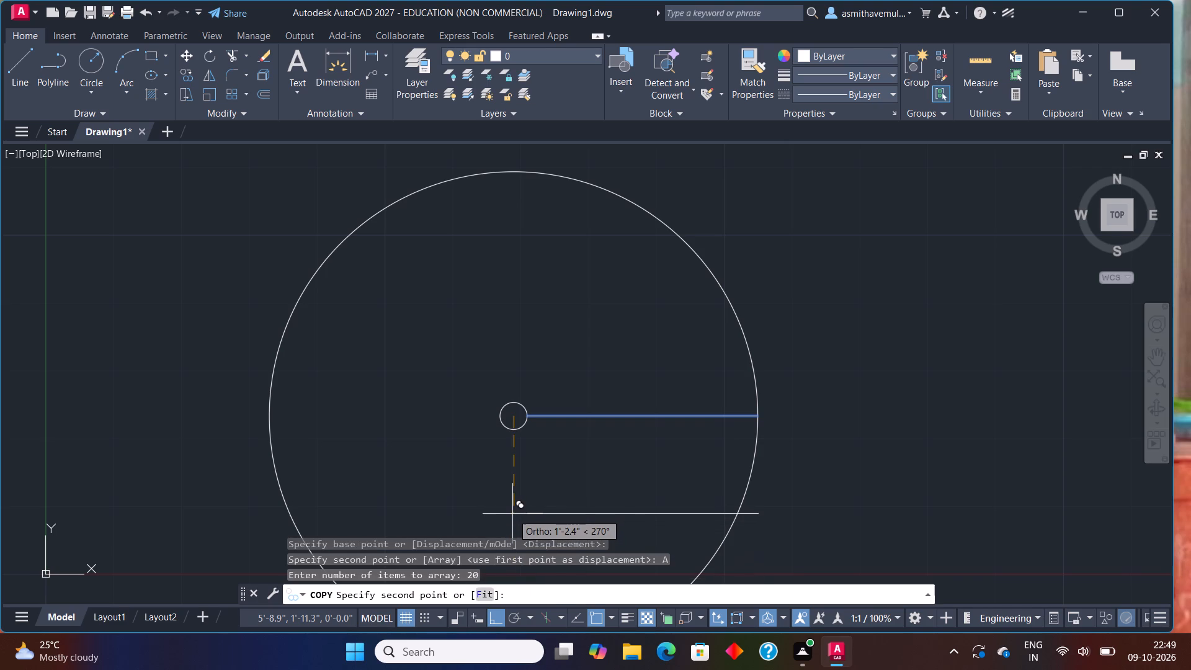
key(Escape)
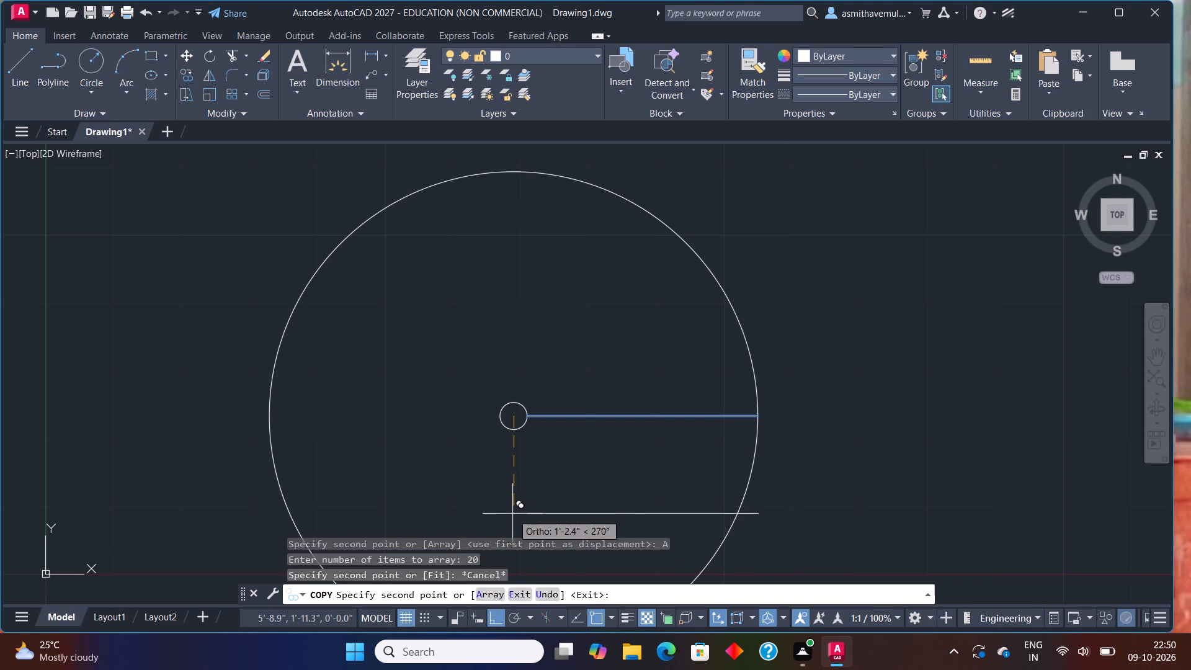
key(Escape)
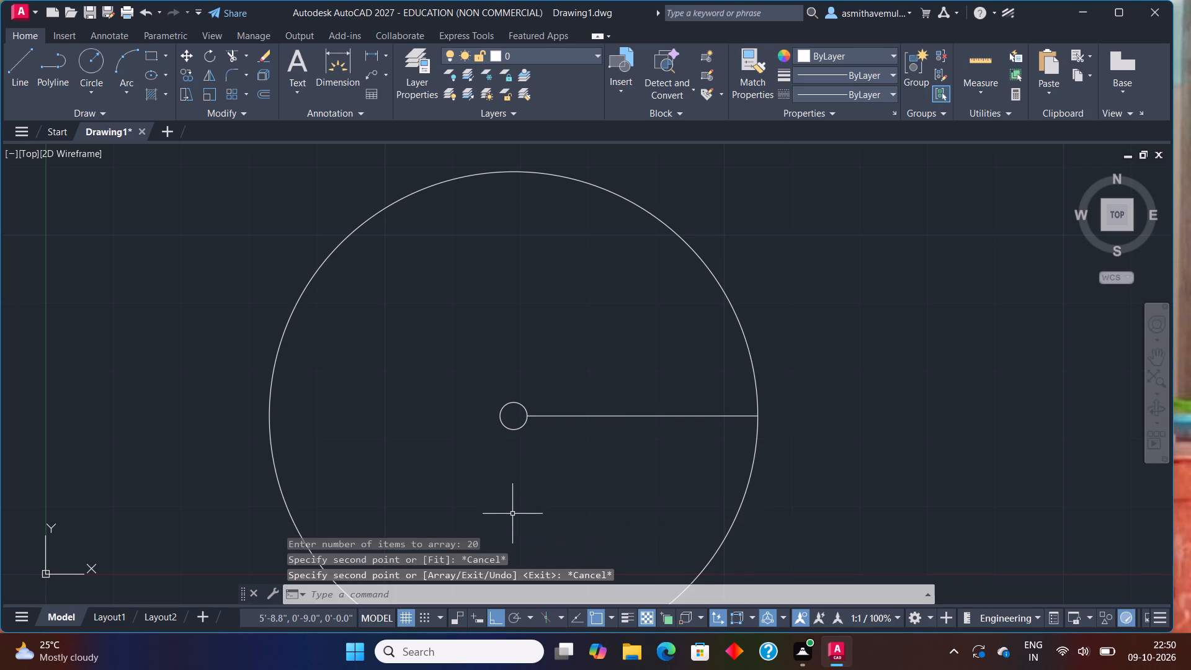
Create a polar array of the horizontal radial line around the circles' common centre.
scroll(488, 413, down, 1)
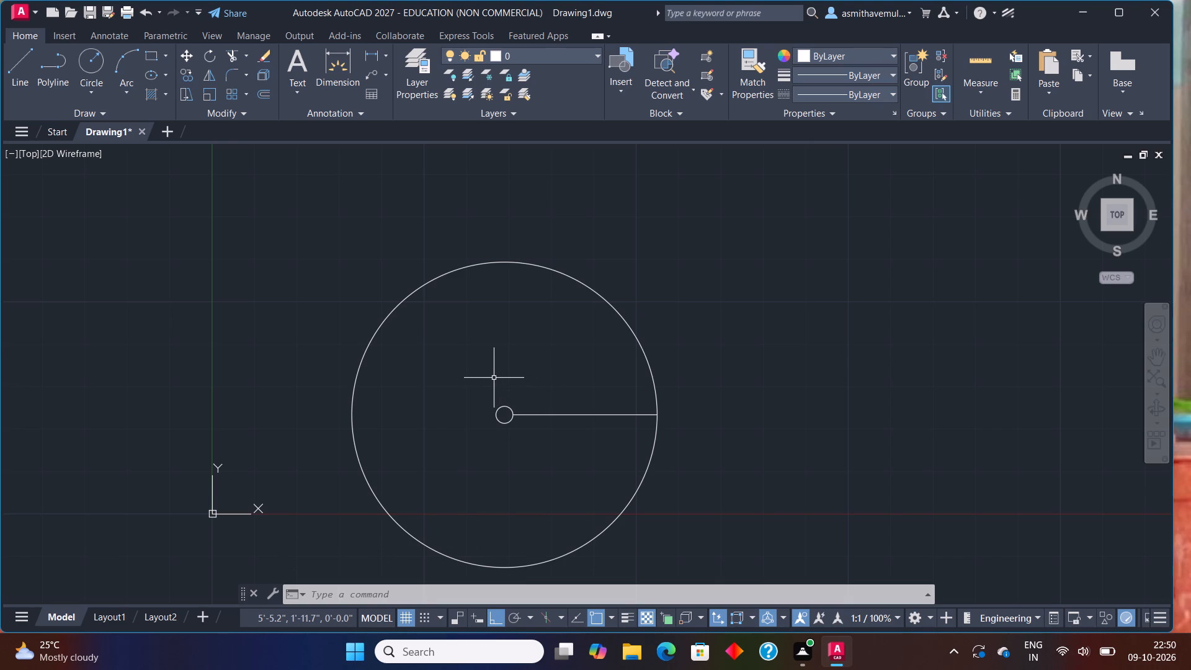
scroll(542, 387, down, 1)
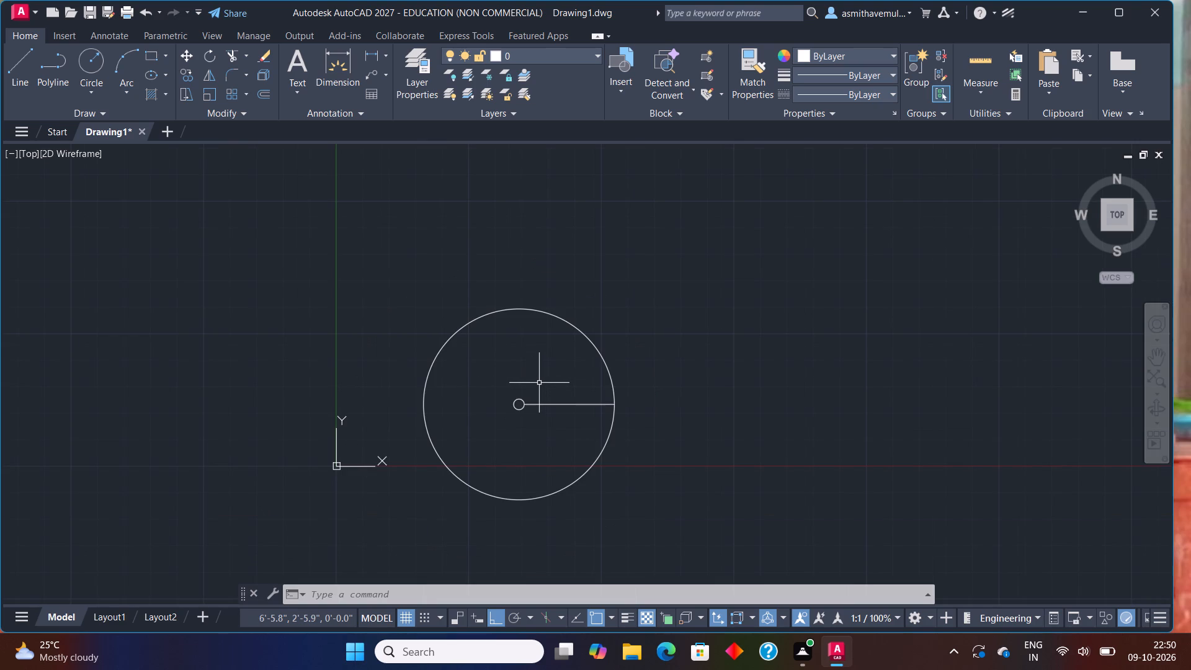
scroll(550, 401, up, 1)
middle_drag(549, 391, 550, 311)
scroll(550, 311, up, 1)
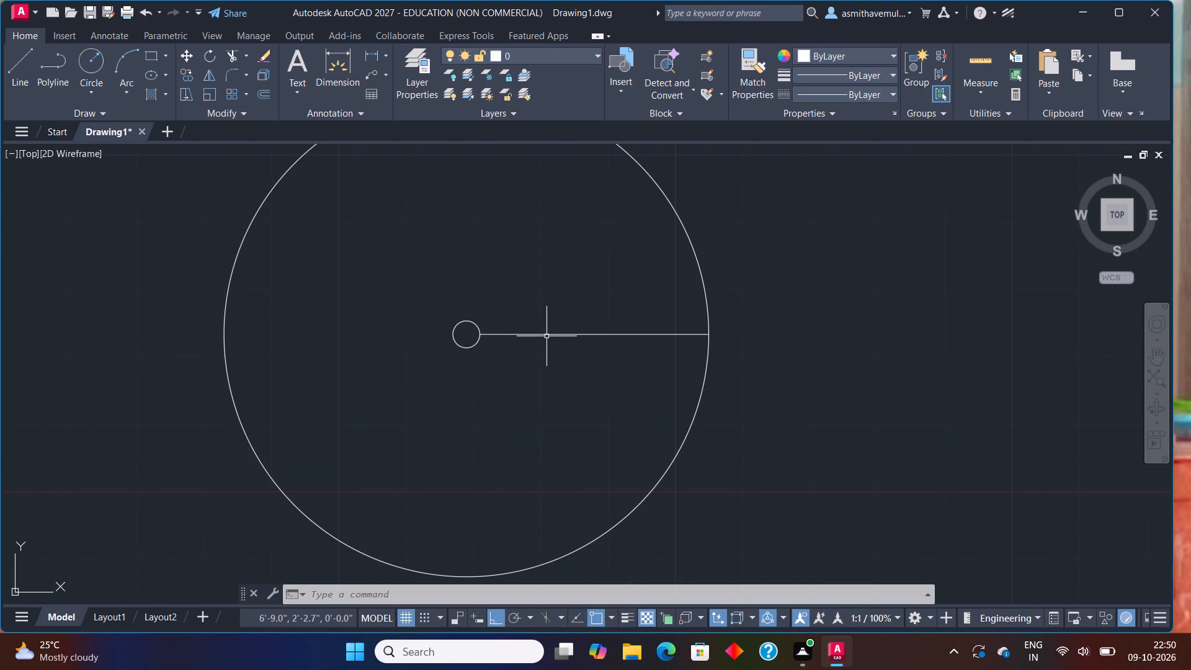
scroll(546, 335, down, 1)
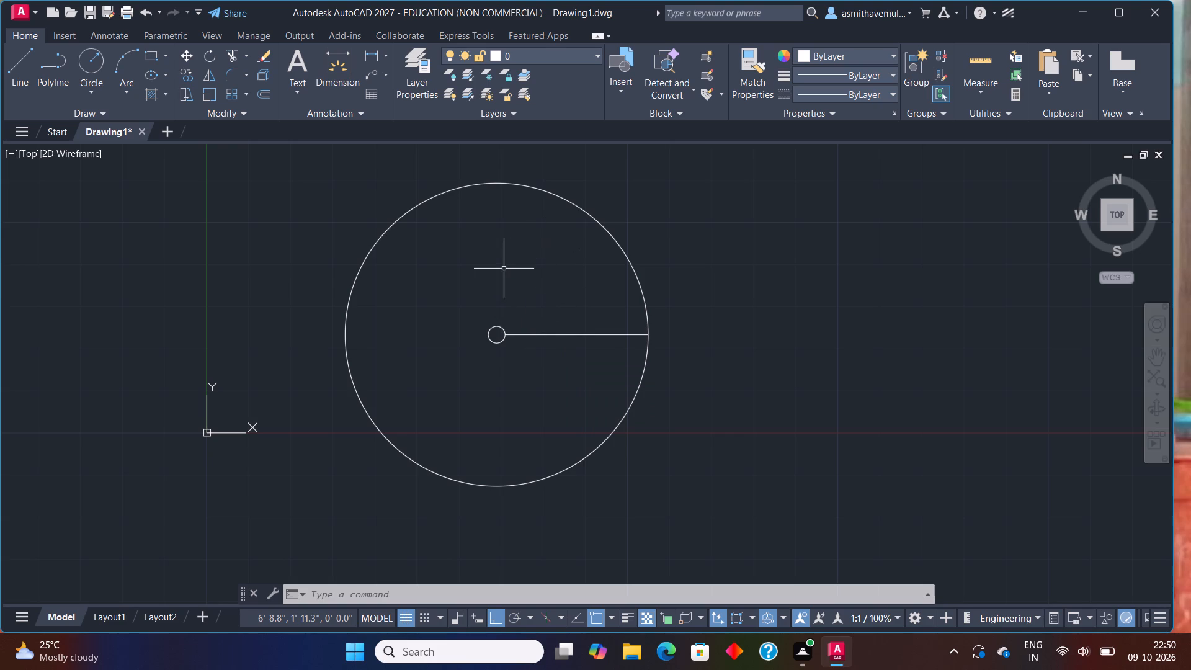
click(557, 333)
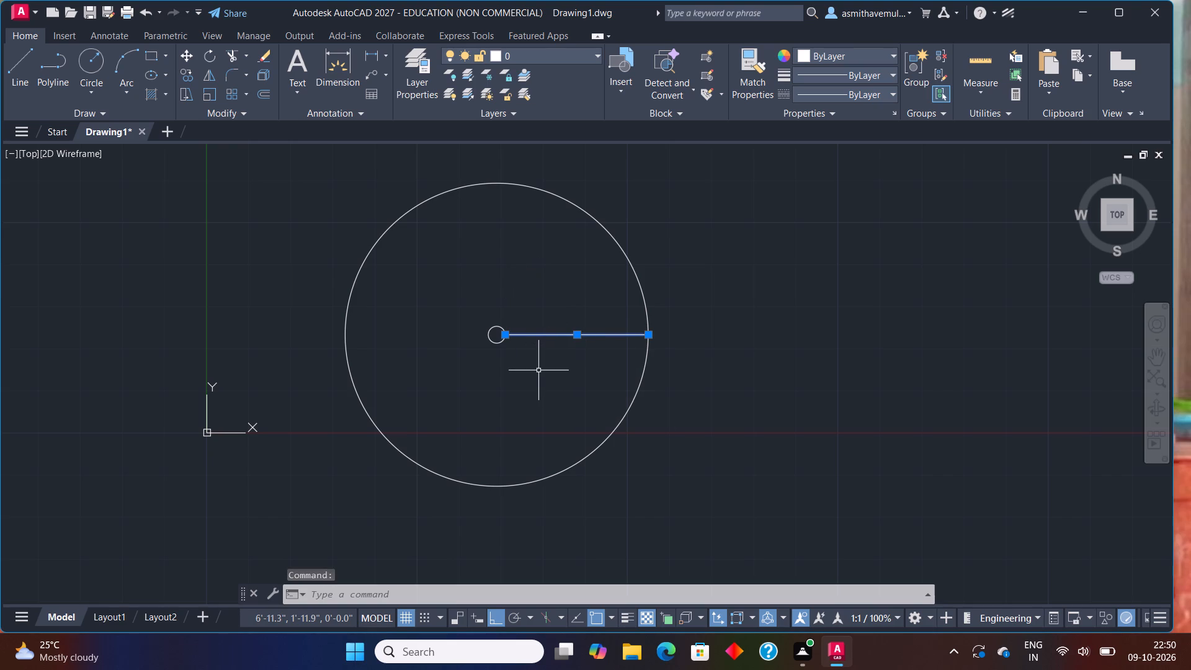
text(ARRA)
key(y)
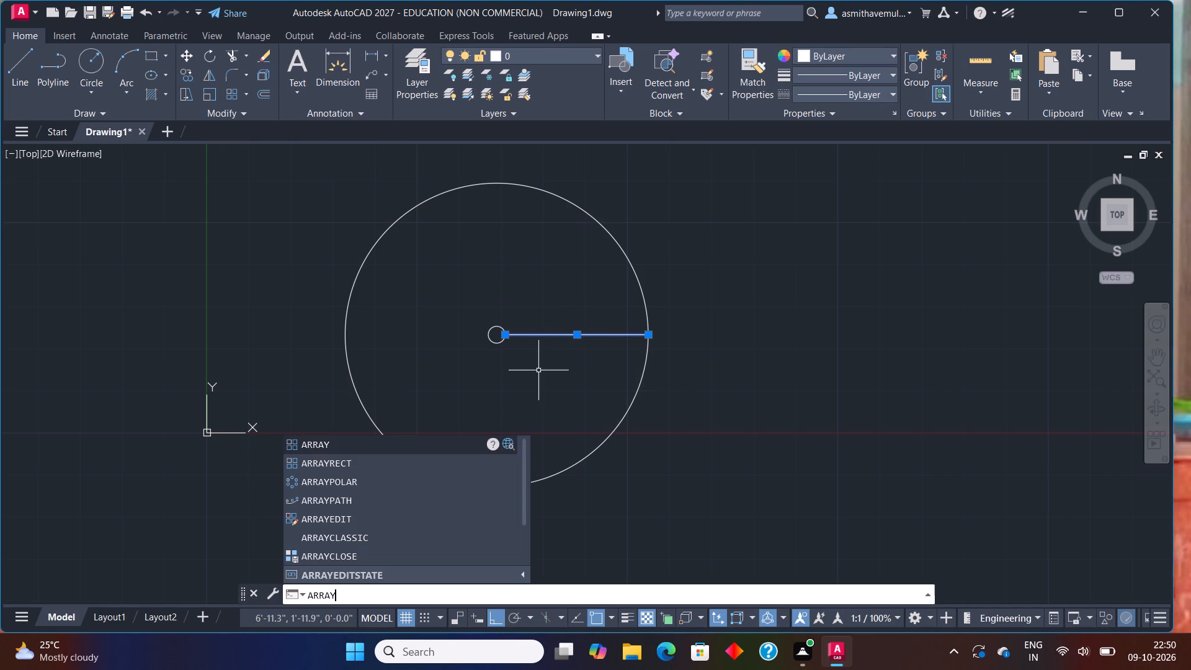
key(Return)
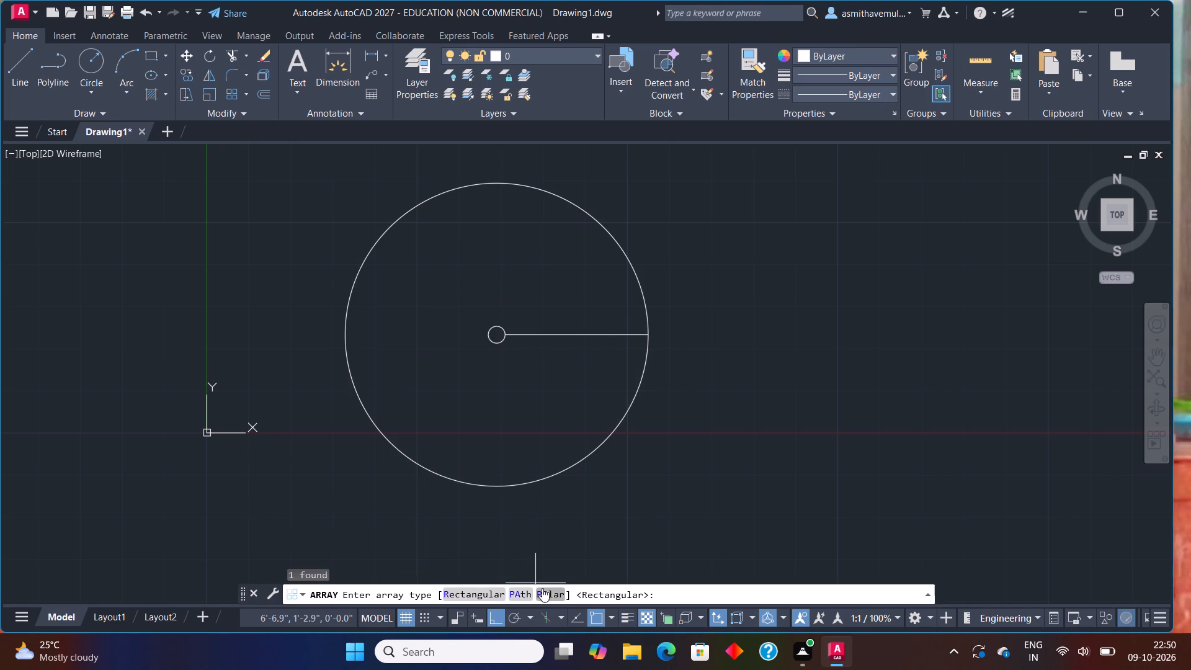
click(546, 597)
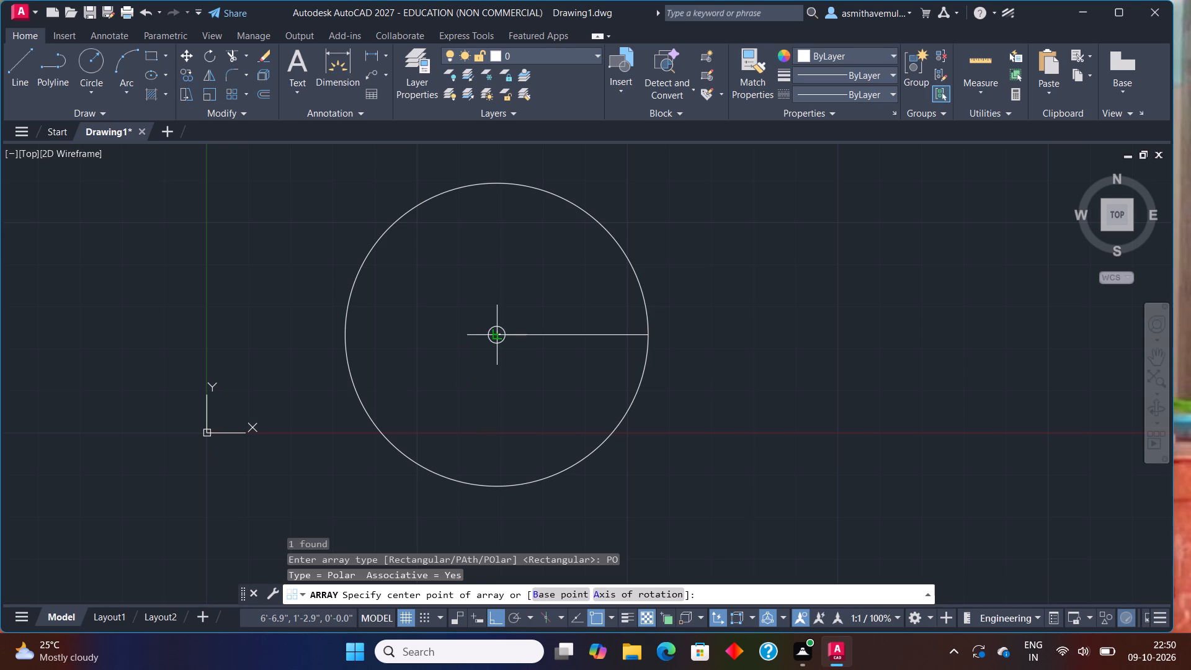
click(496, 333)
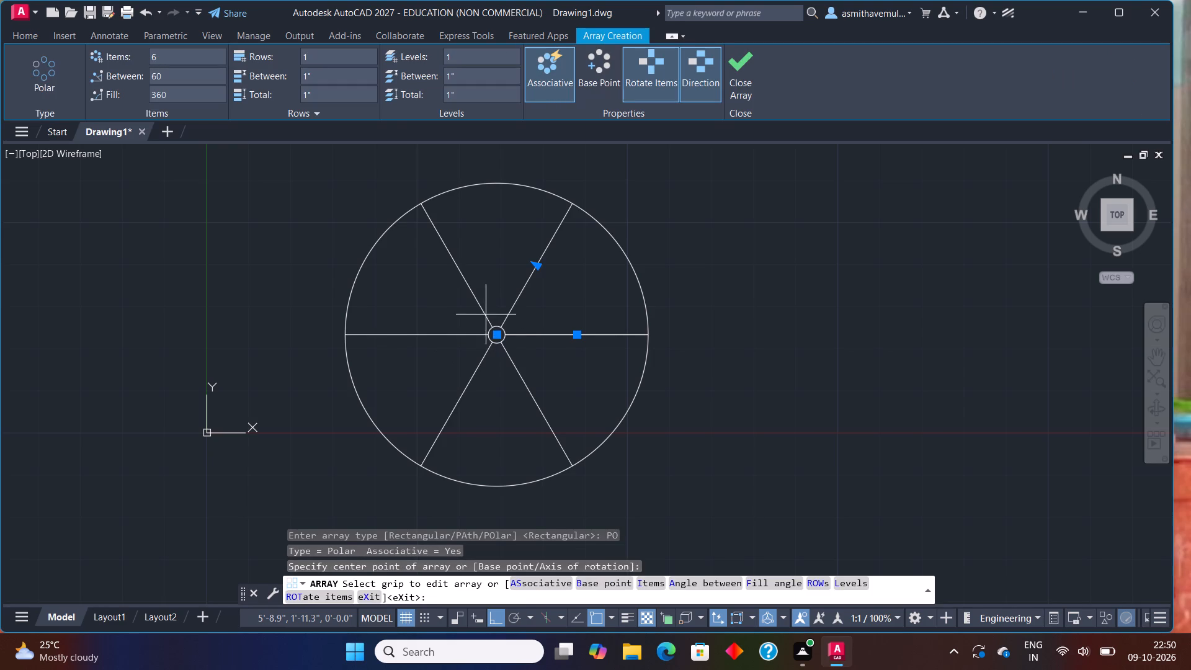
Set the polar array's item count to 20 and finish the array.
click(169, 56)
key(BackSpace)
text(20)
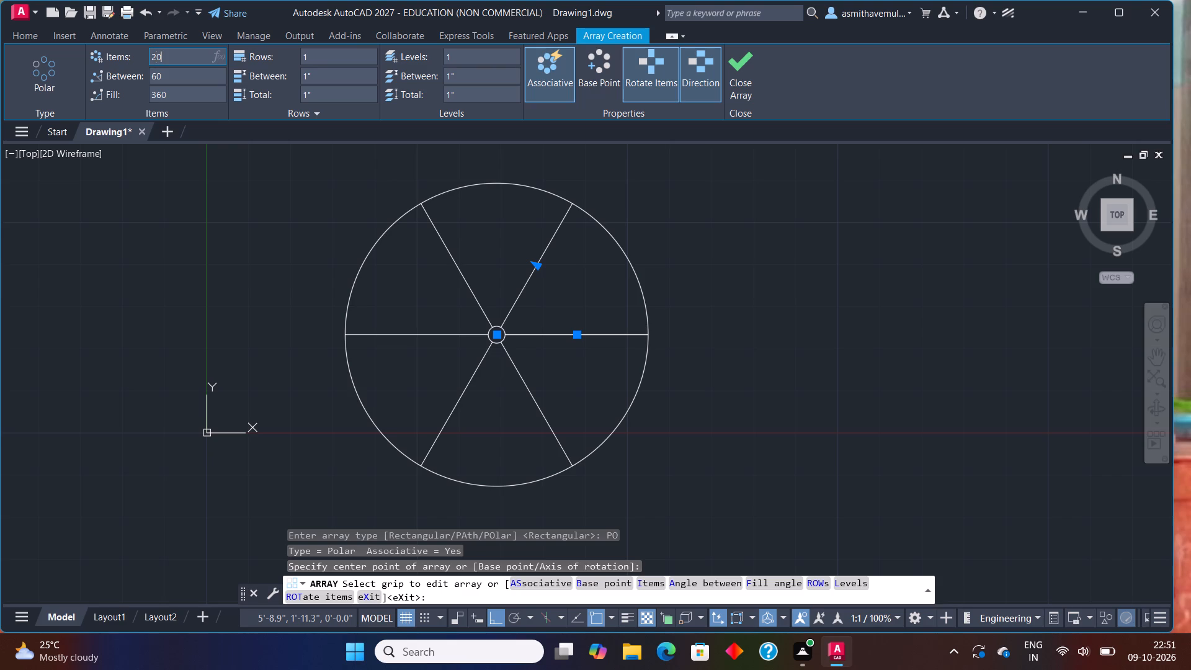
key(Return)
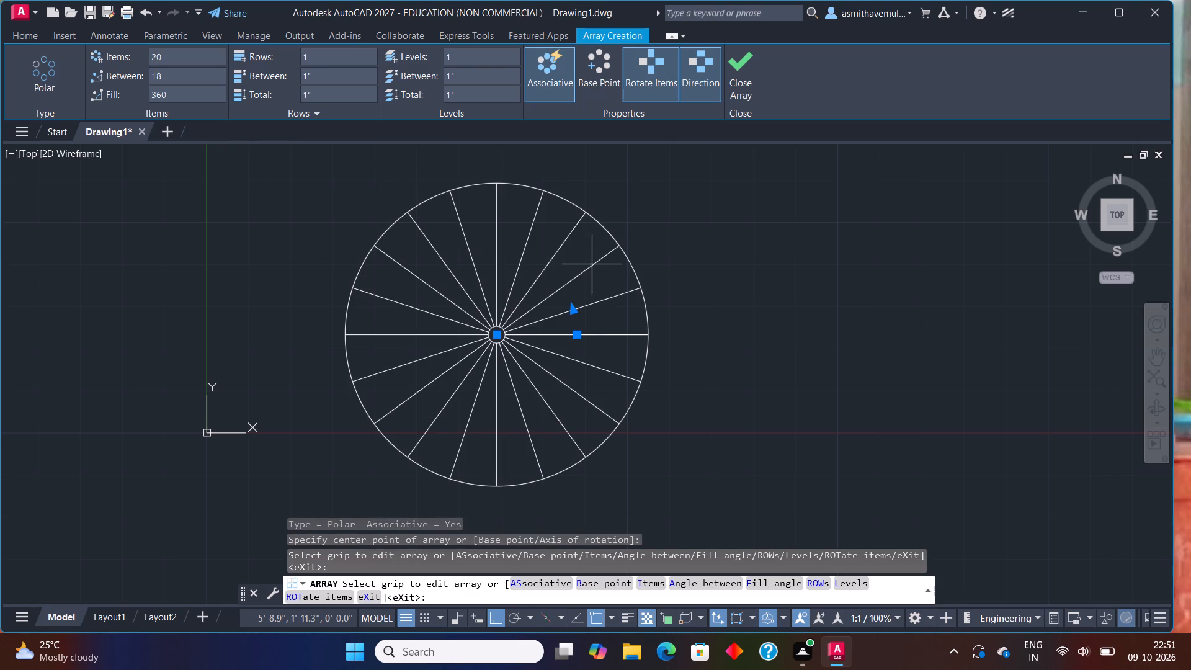
click(658, 241)
scroll(538, 356, up, 2)
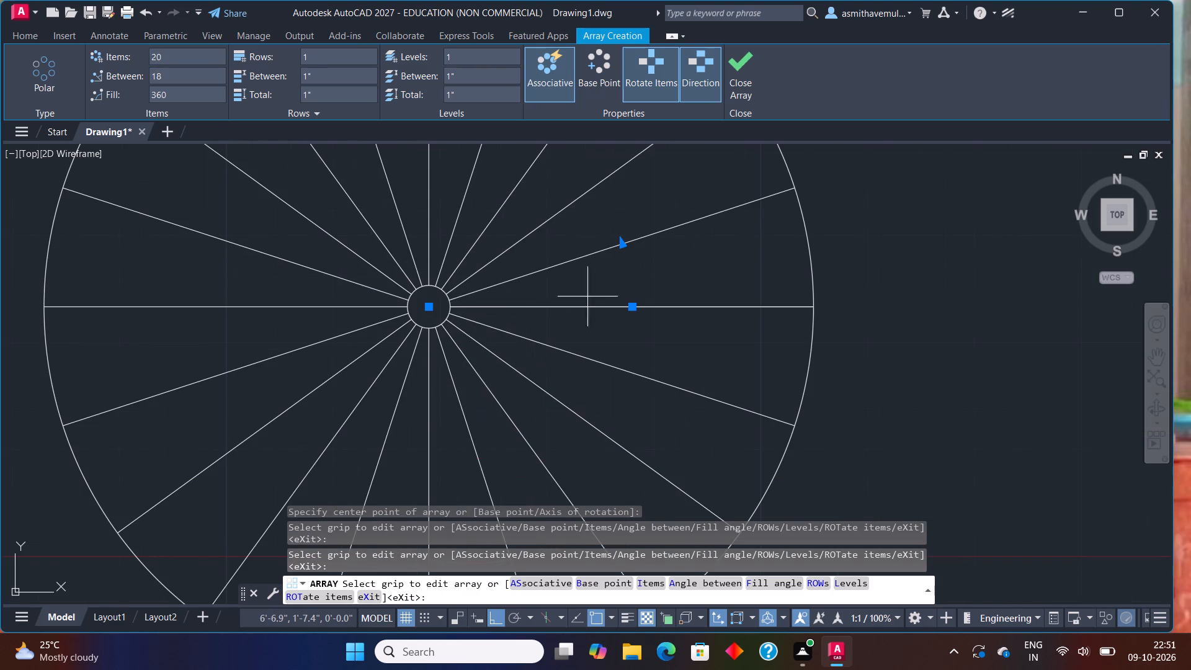
scroll(663, 339, down, 2)
click(775, 295)
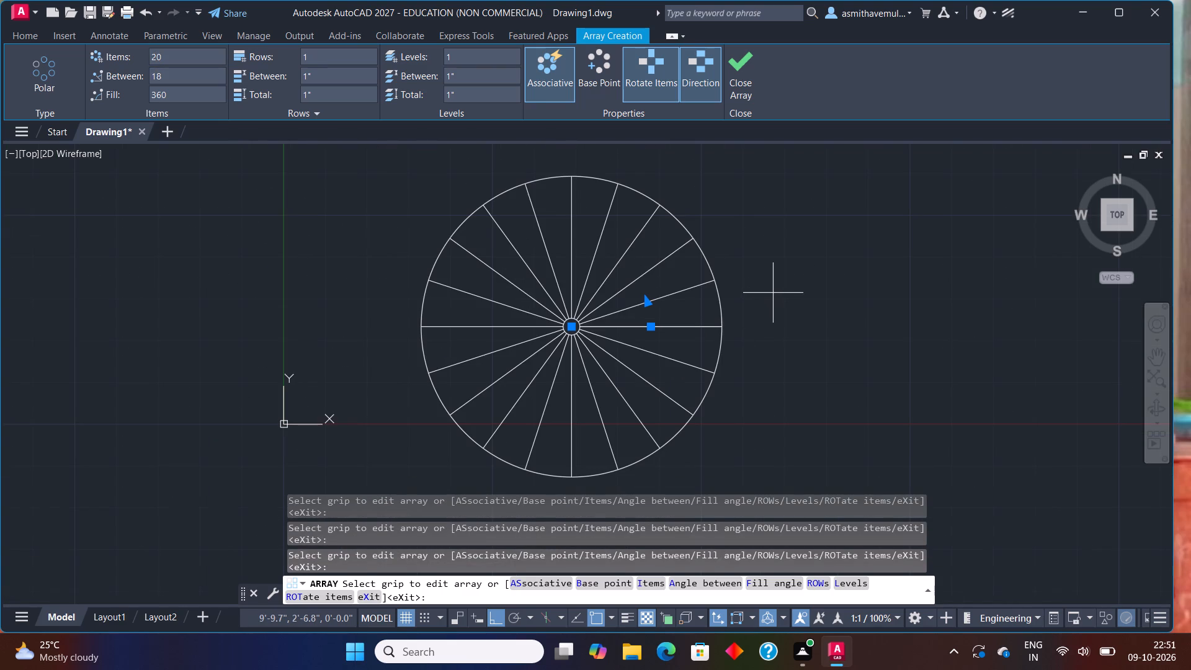
key(Escape)
key(Escape)
key(Escape)
key(Escape)
key(Escape)
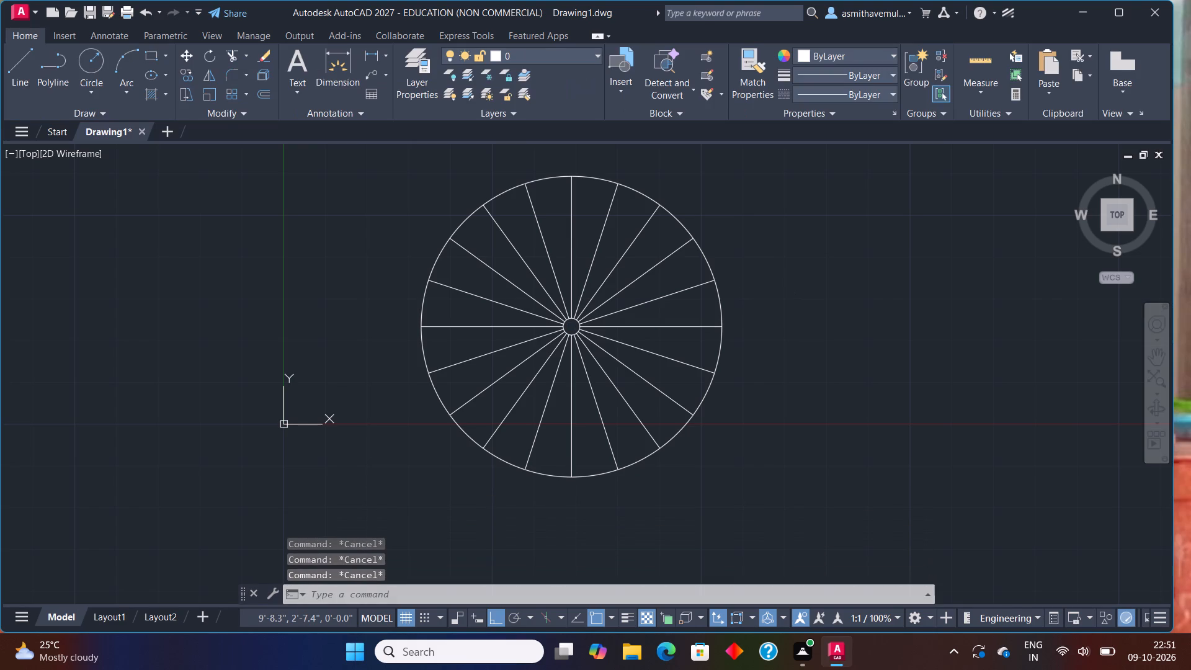
key(Escape)
Draw a helix centred on the circles' common centre with base radius 3', top radius 3' and height 10'.
middle_drag(764, 290, 15, 307)
middle_drag(105, 332, 336, 416)
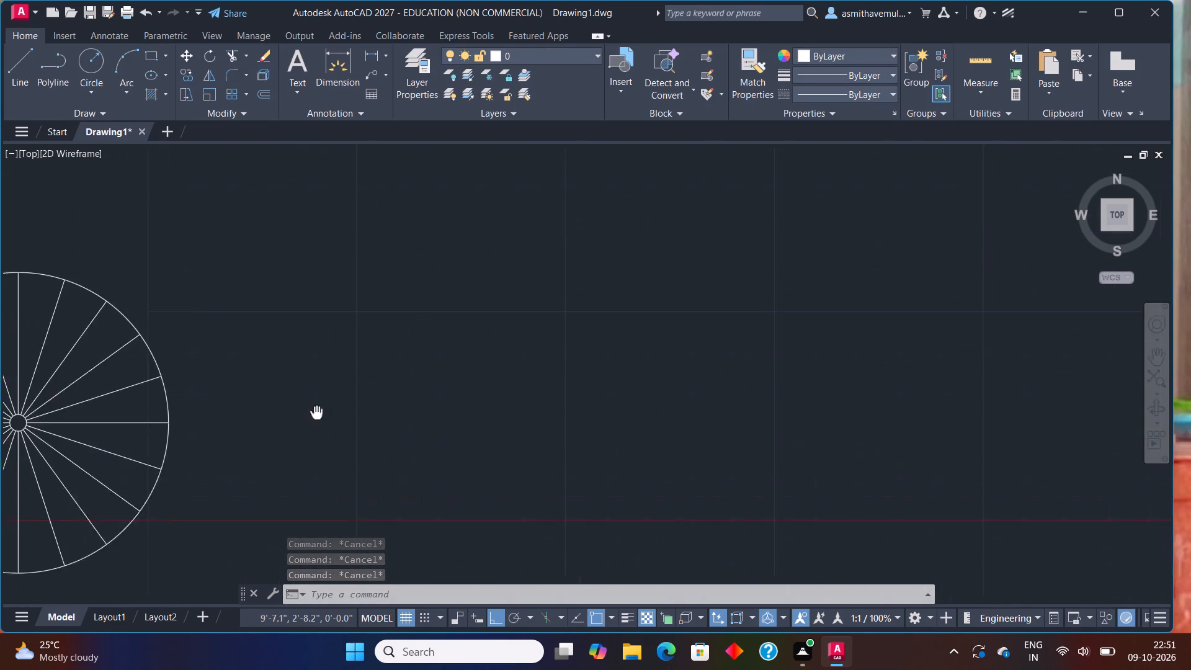
middle_drag(336, 416, 505, 357)
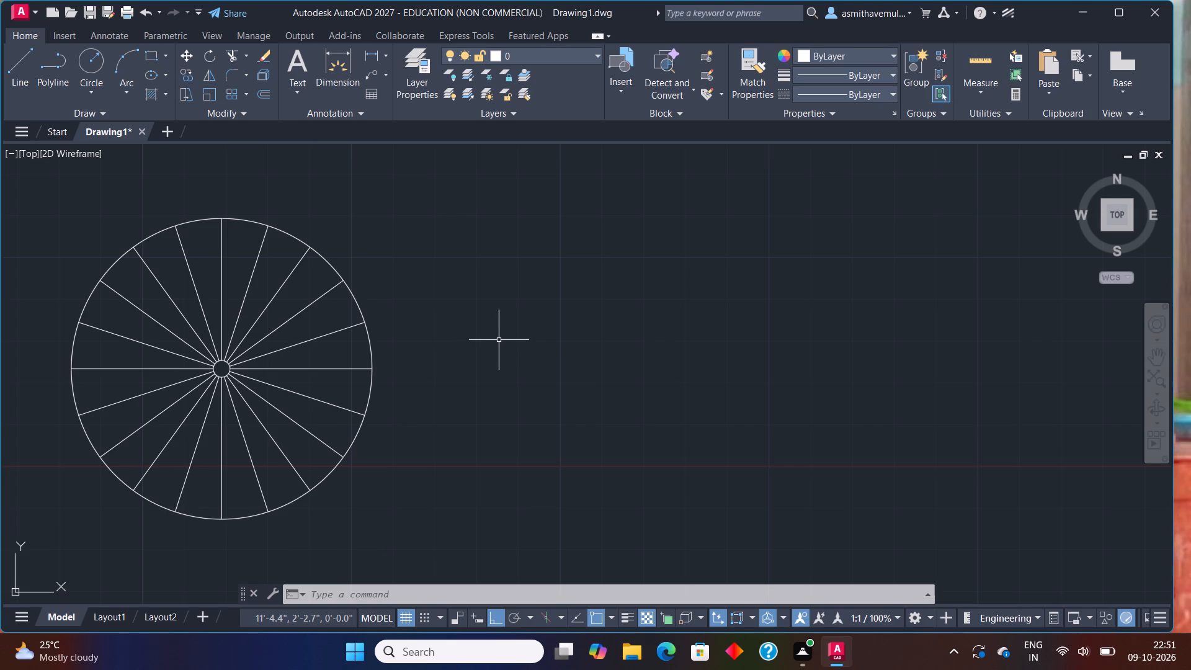
text(HELIX)
key(Return)
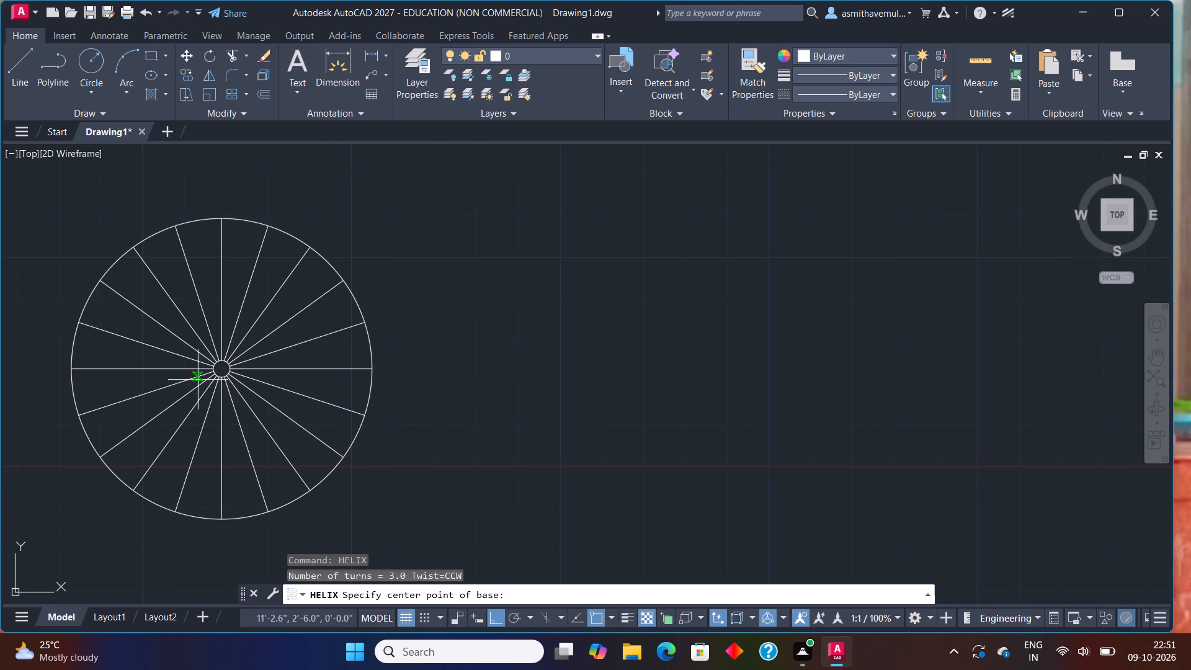
scroll(200, 378, up, 2)
click(252, 357)
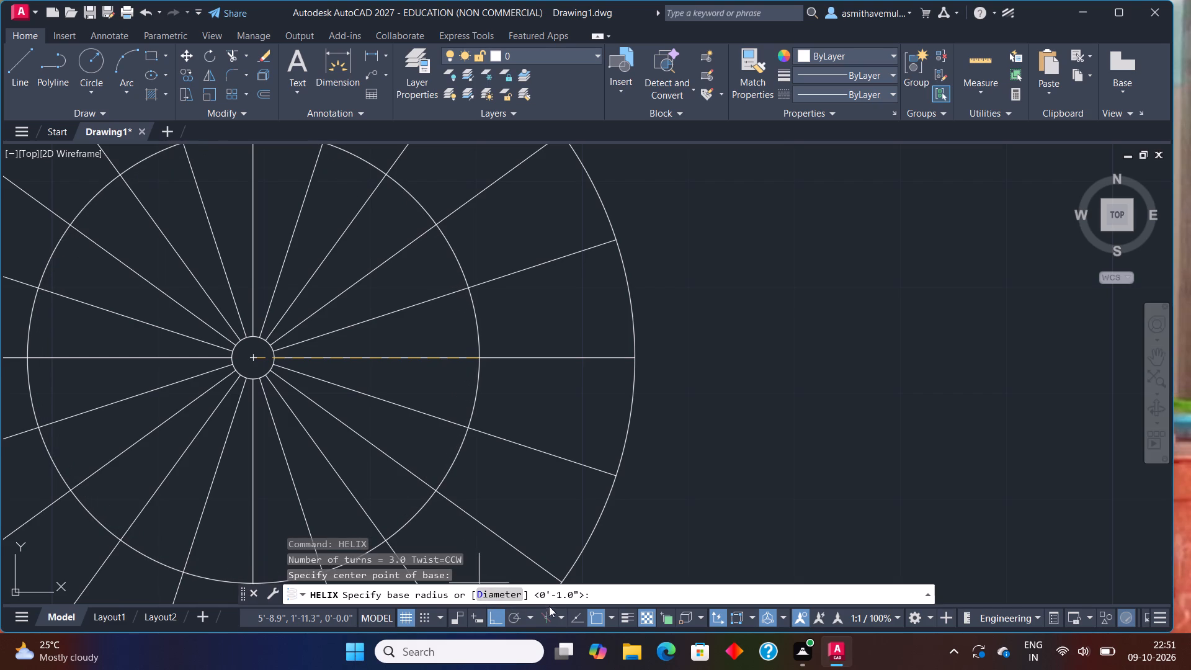
click(603, 598)
text(3')
key(Return)
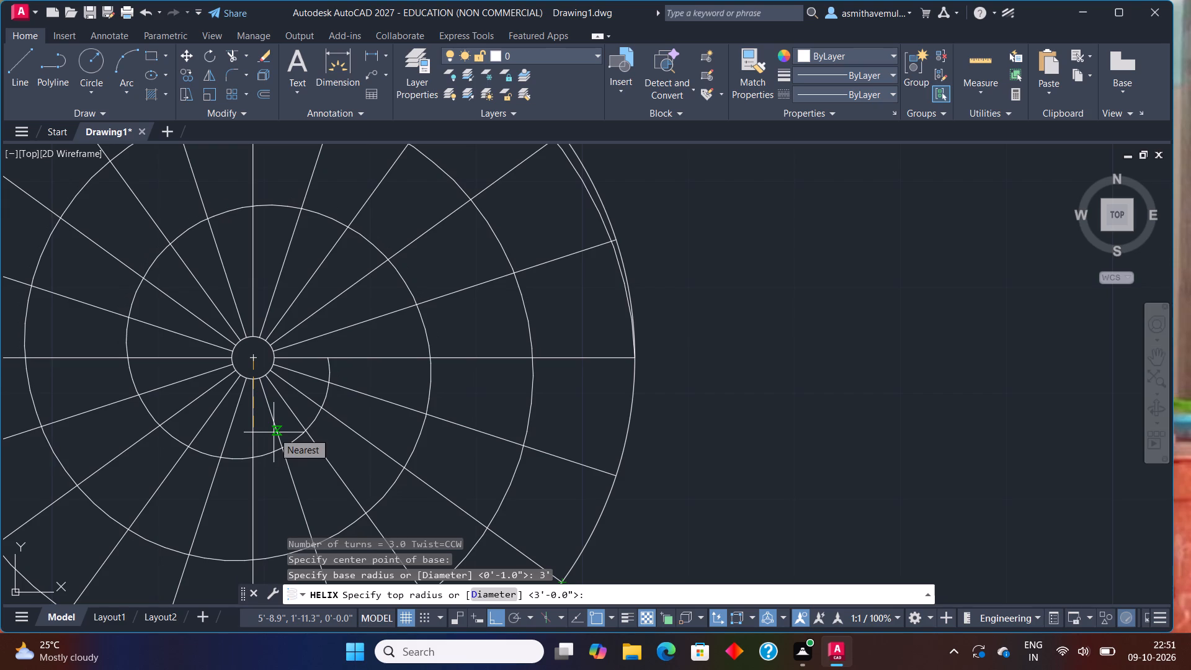
text(3')
key(Return)
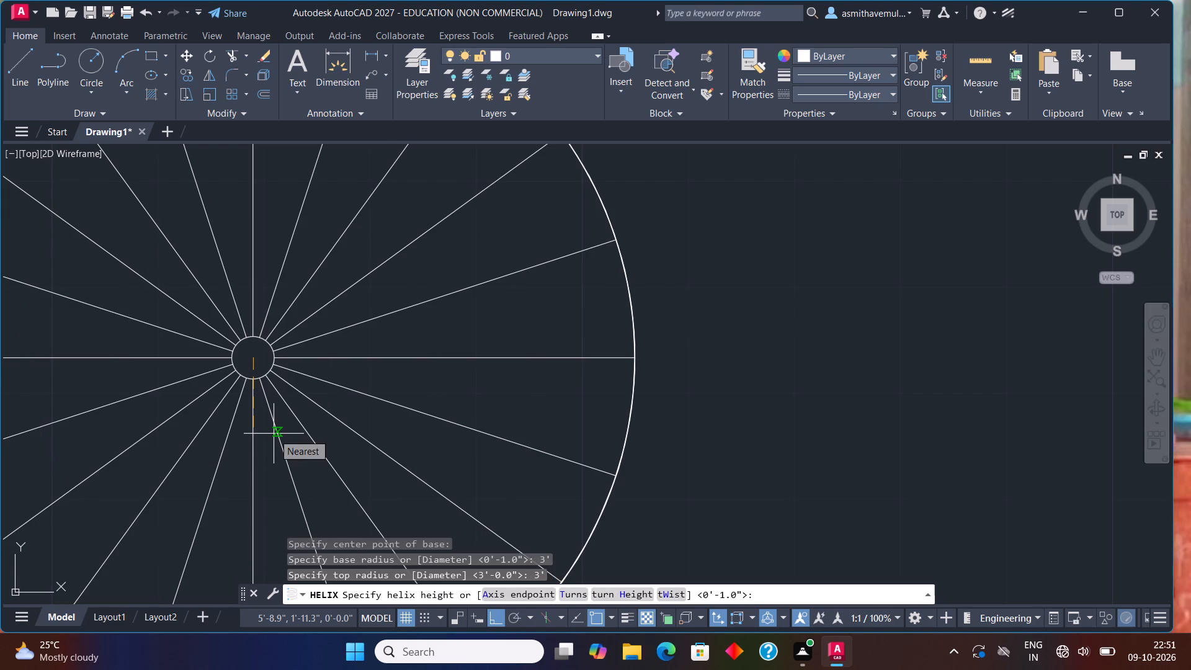
text(10')
key(Return)
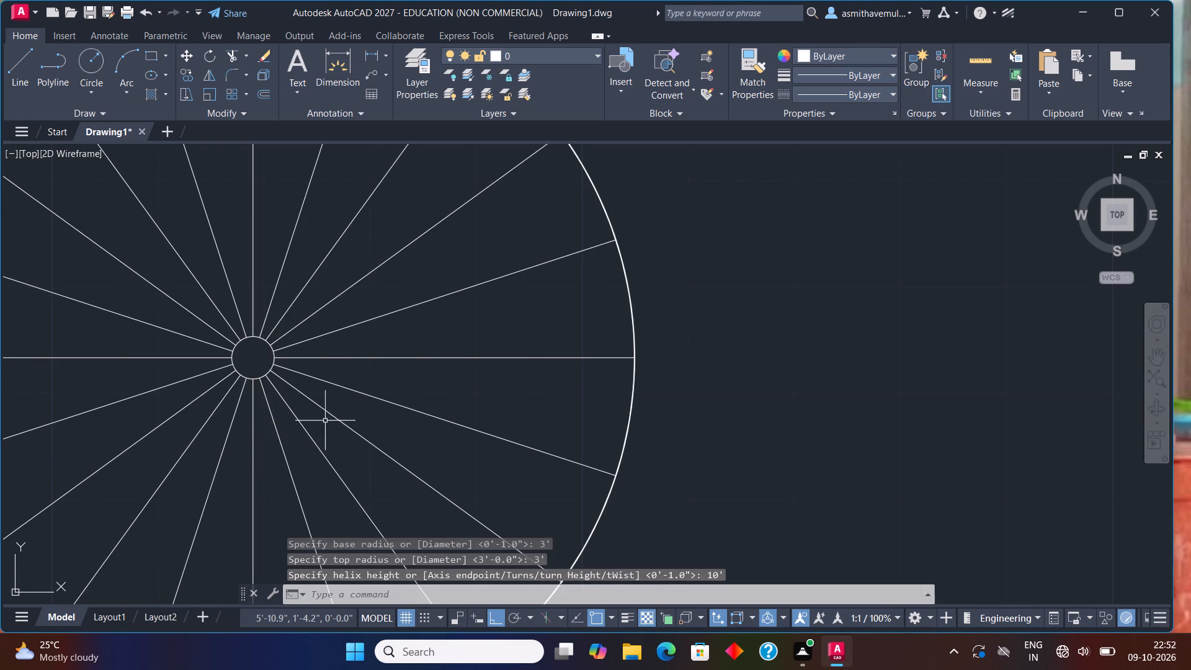
Switch to the 3D home view to examine the helix above the circles.
scroll(669, 350, down, 2)
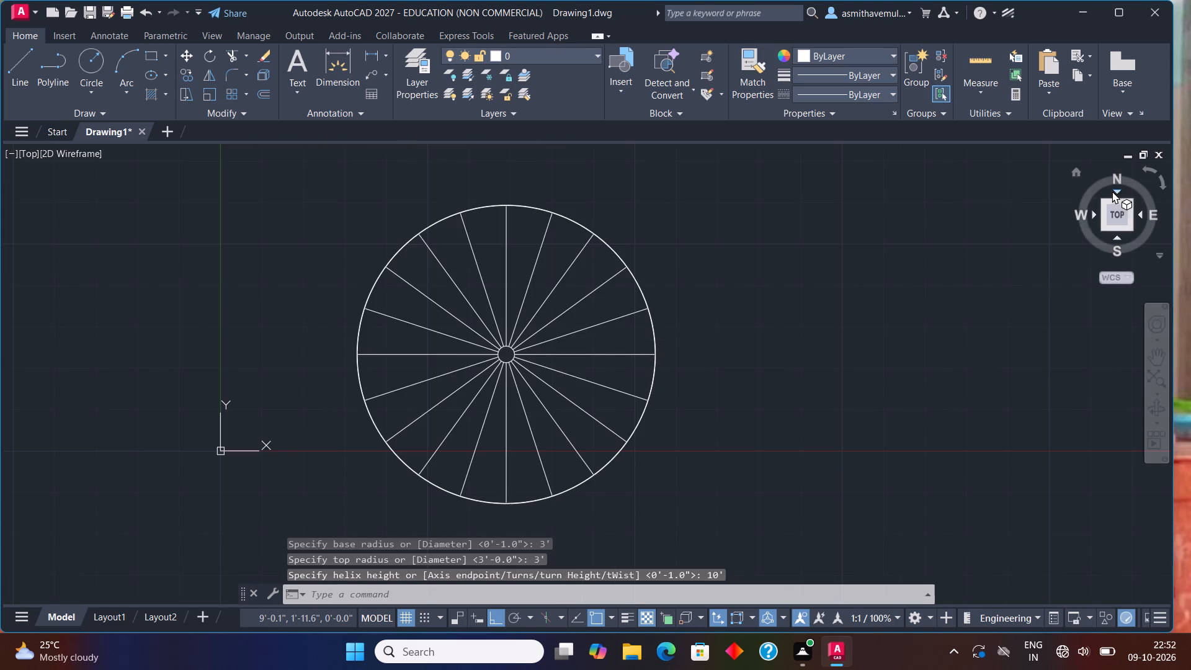
click(1071, 172)
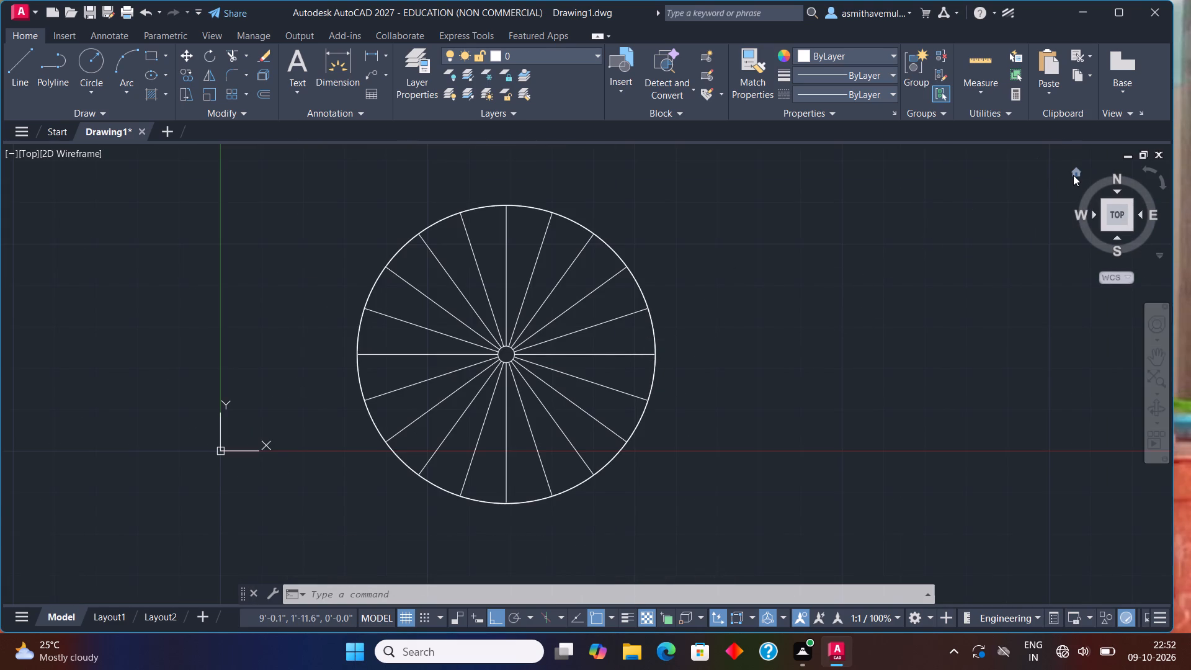
click(1074, 172)
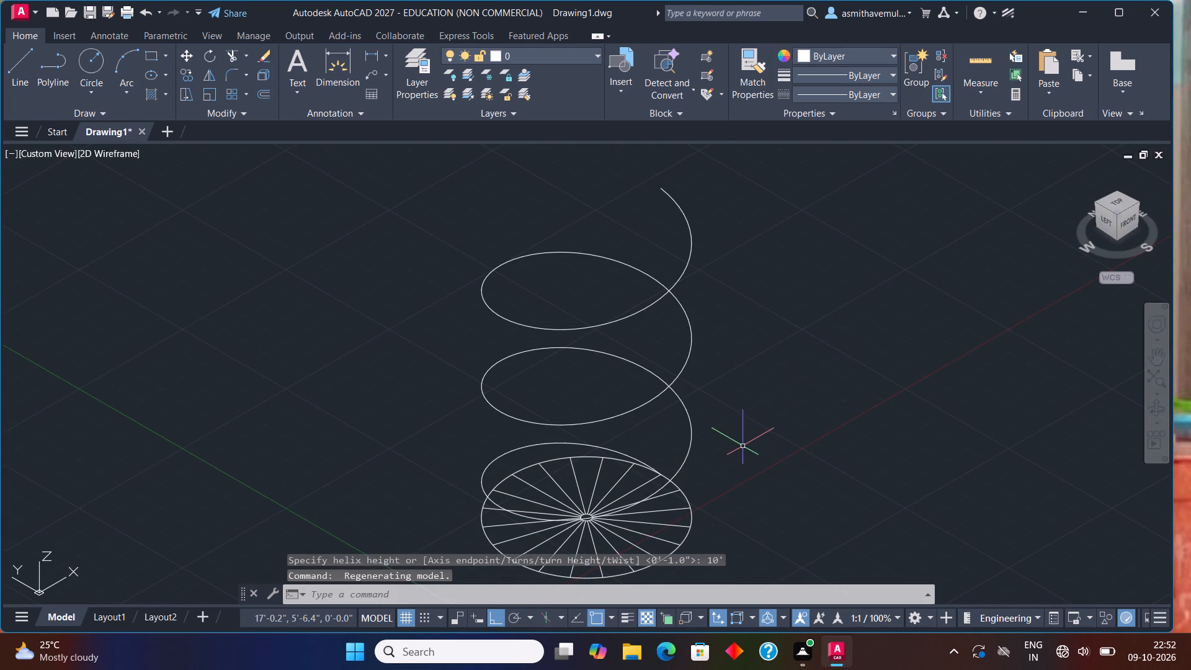
middle_drag(743, 443, 742, 404)
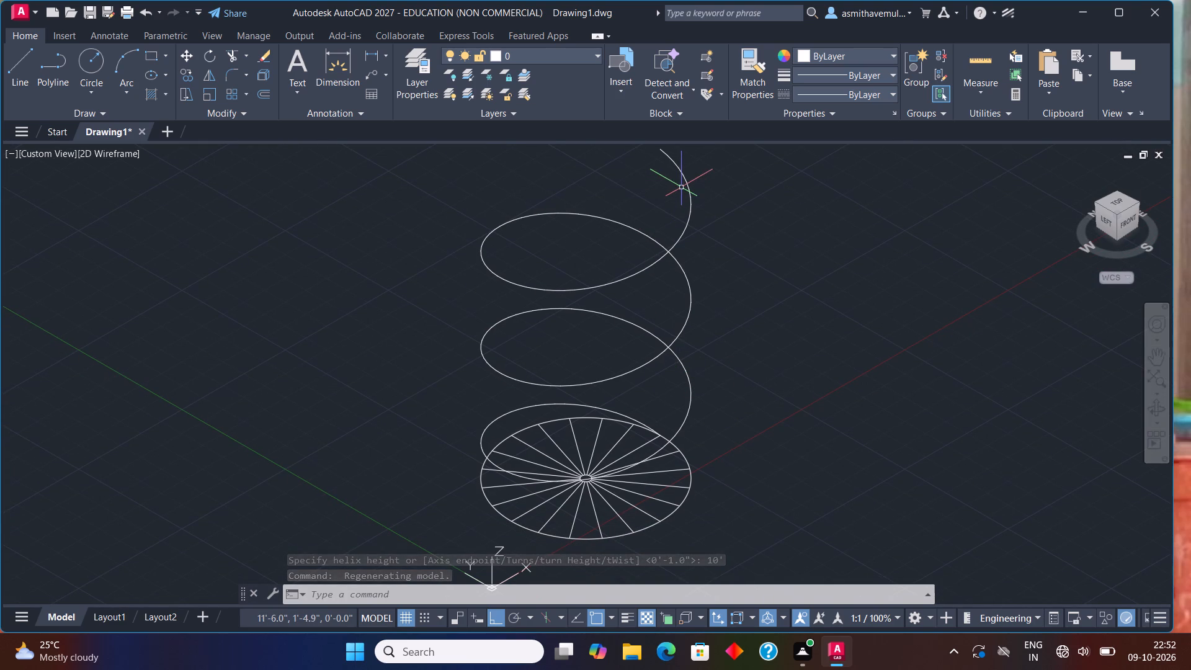
Set the helix's number of turns to 1 in its properties and clear the properties display.
middle_drag(682, 187, 665, 208)
double_click(660, 191)
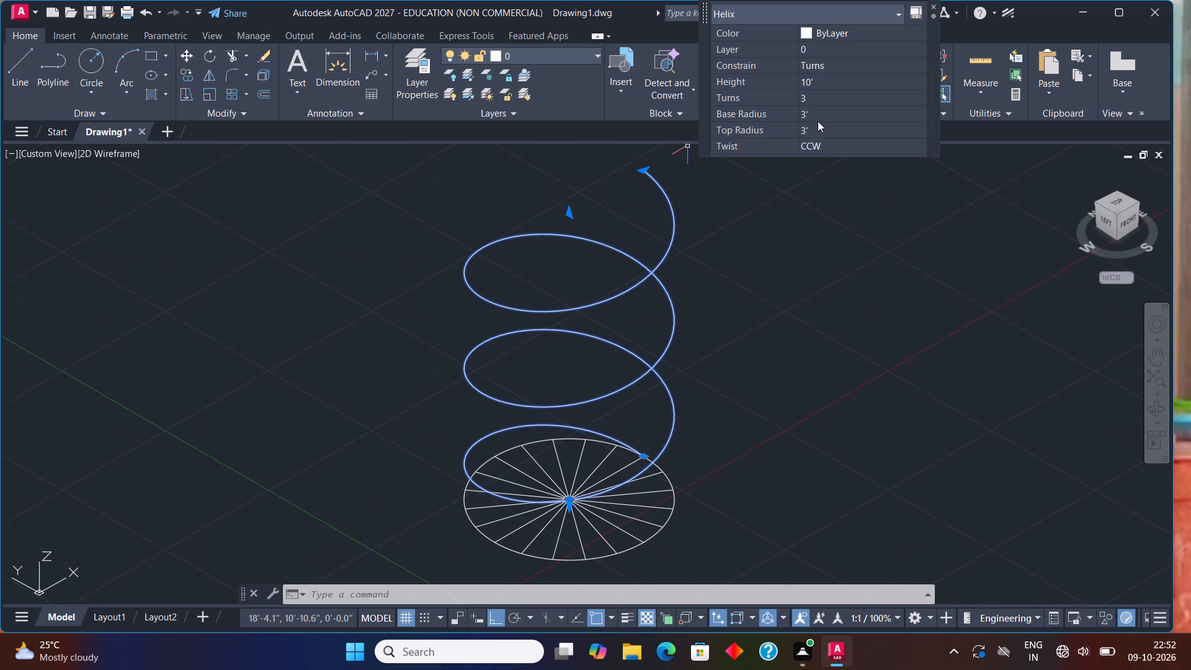
click(818, 99)
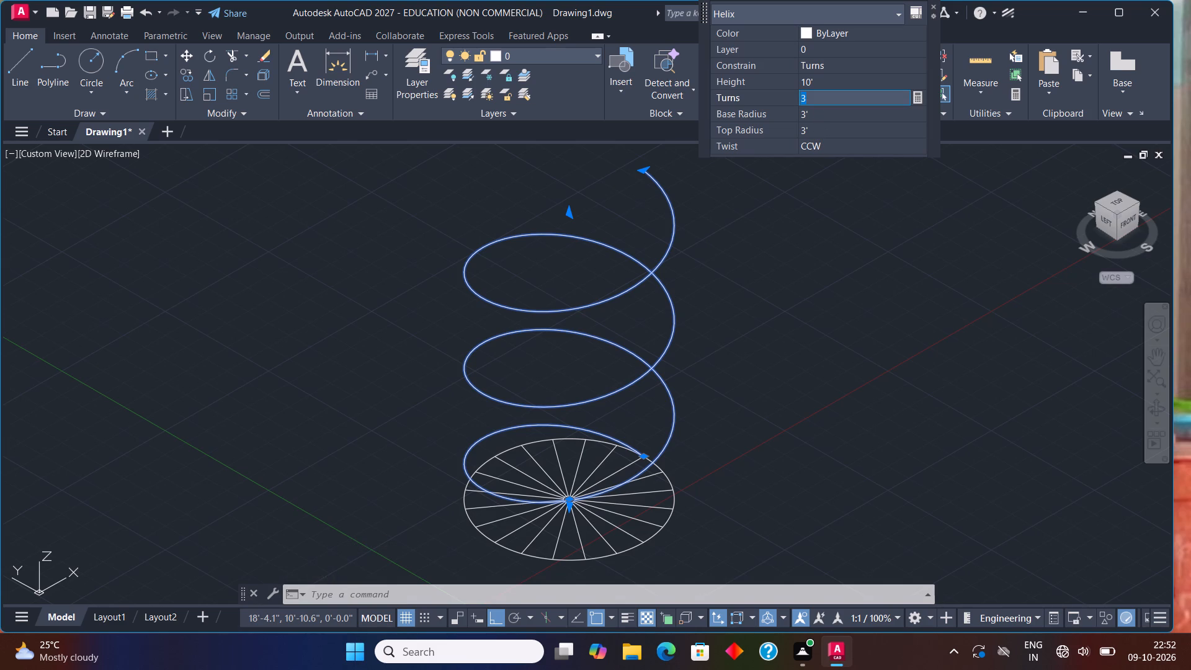
key(BackSpace)
key(1)
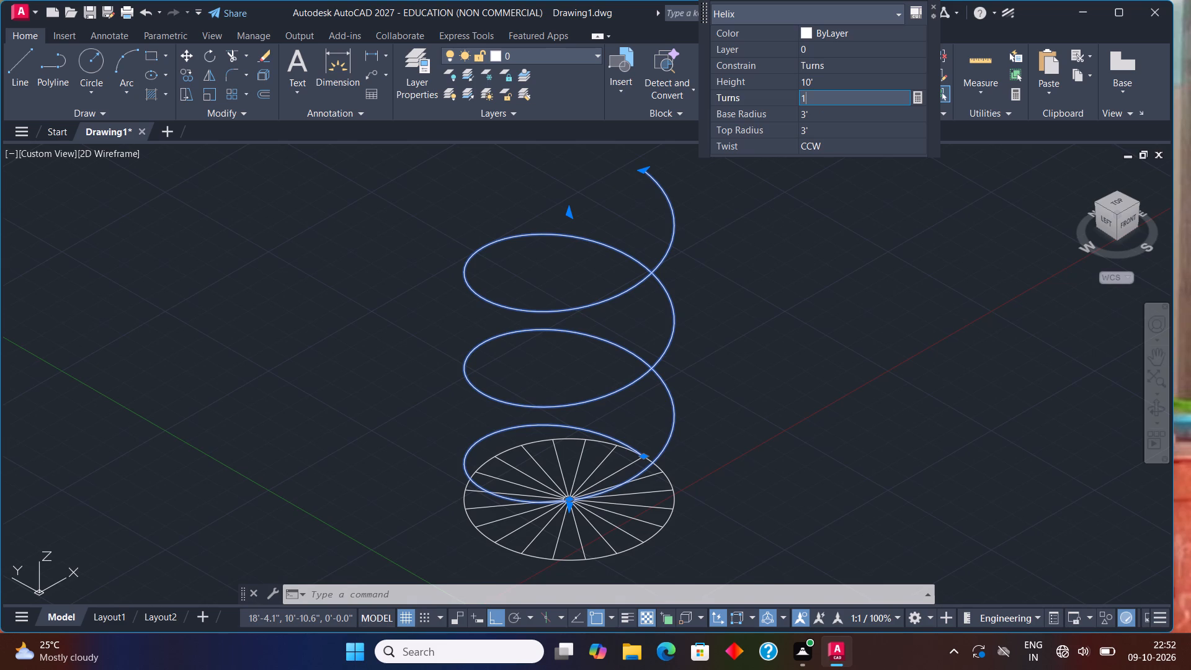
double_click(815, 102)
click(821, 95)
key(minus)
key(Return)
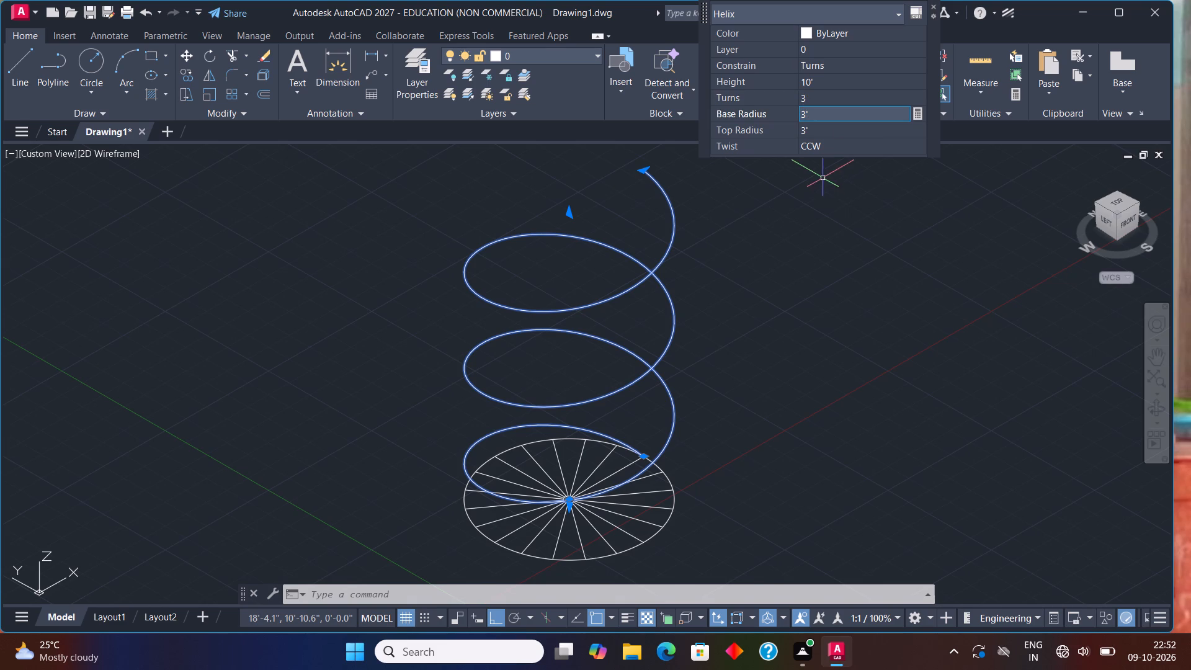
click(813, 100)
key(BackSpace)
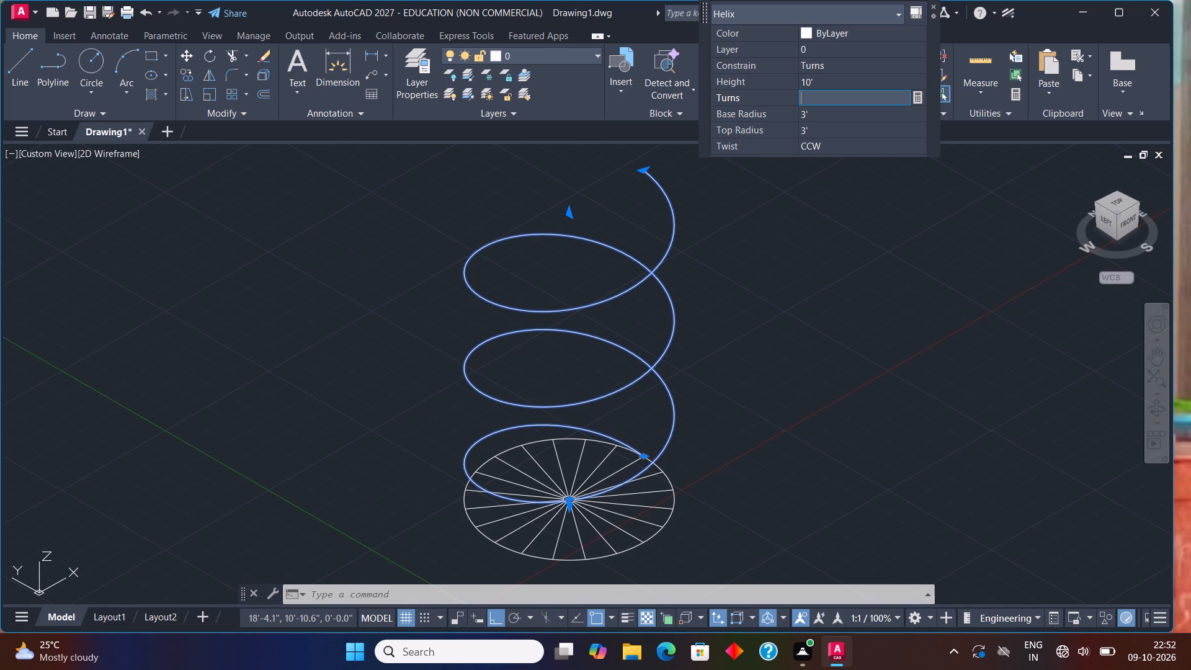
key(1)
drag(865, 15, 862, 63)
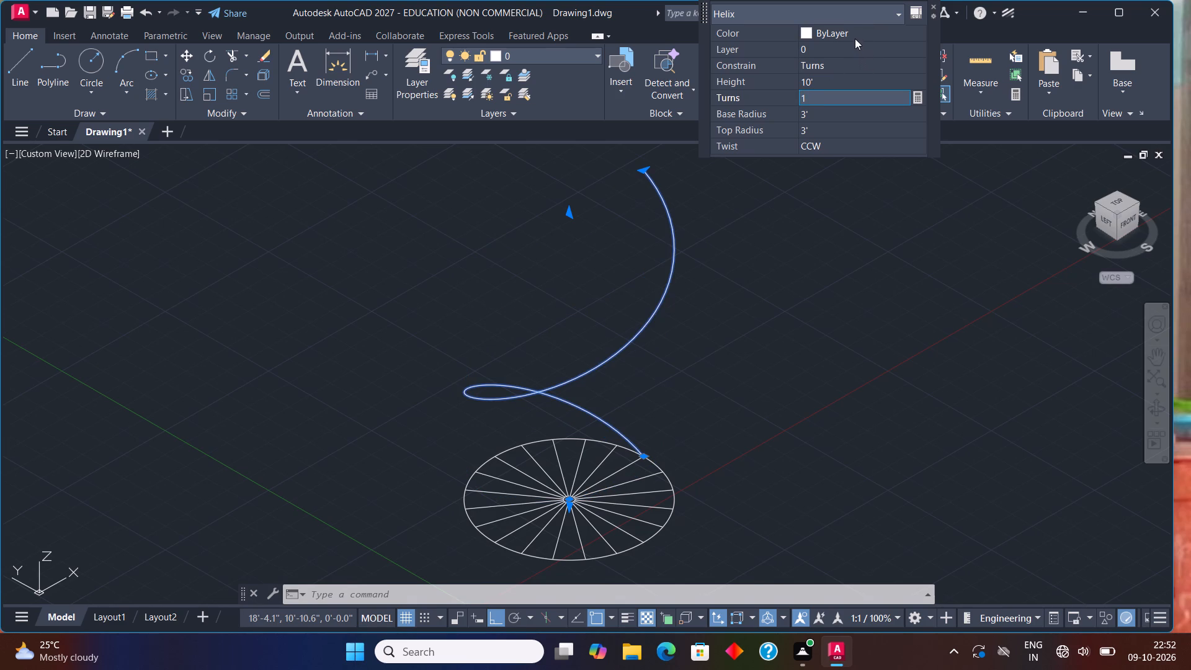
click(924, 202)
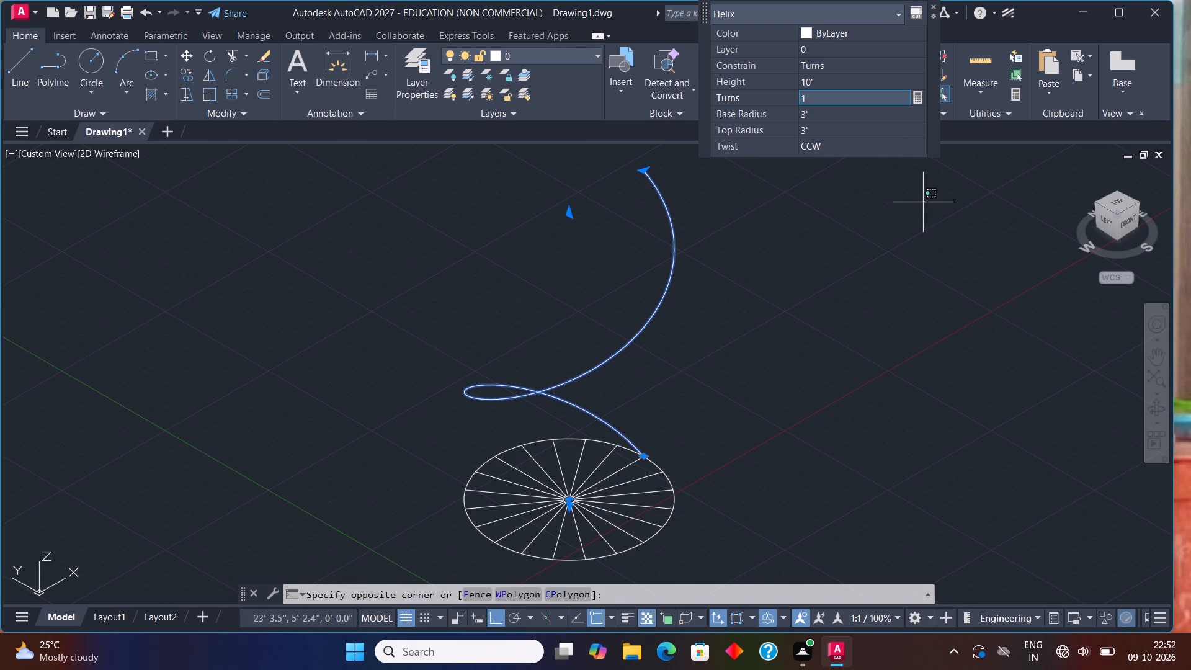
click(908, 208)
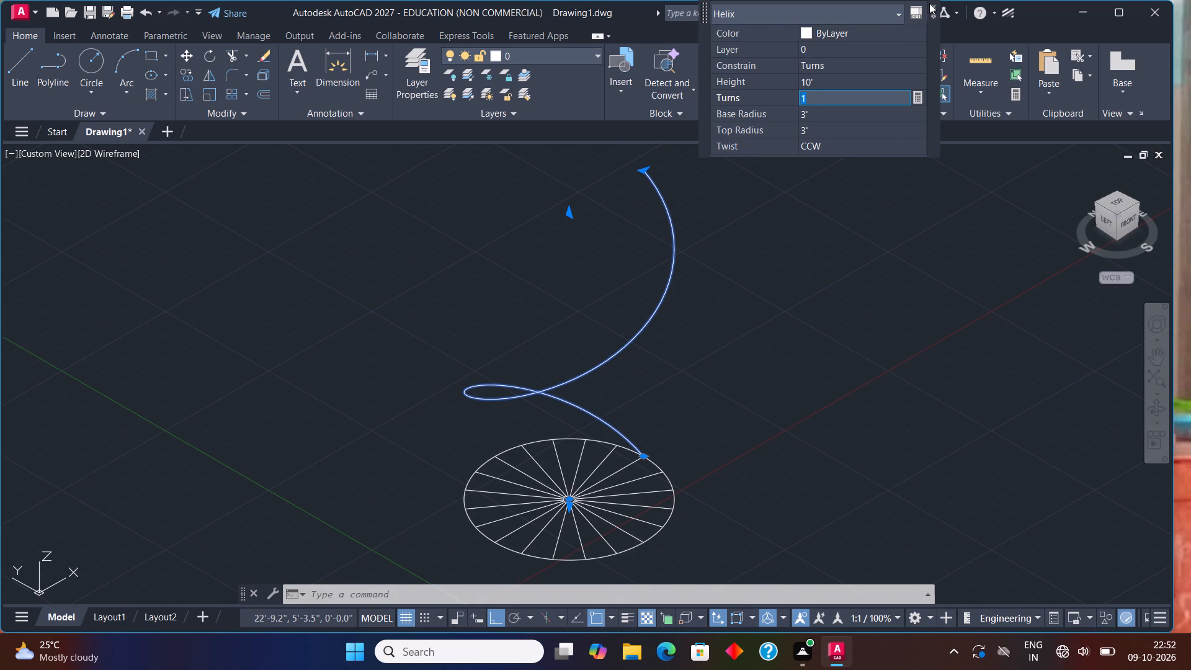
click(931, 2)
click(934, 4)
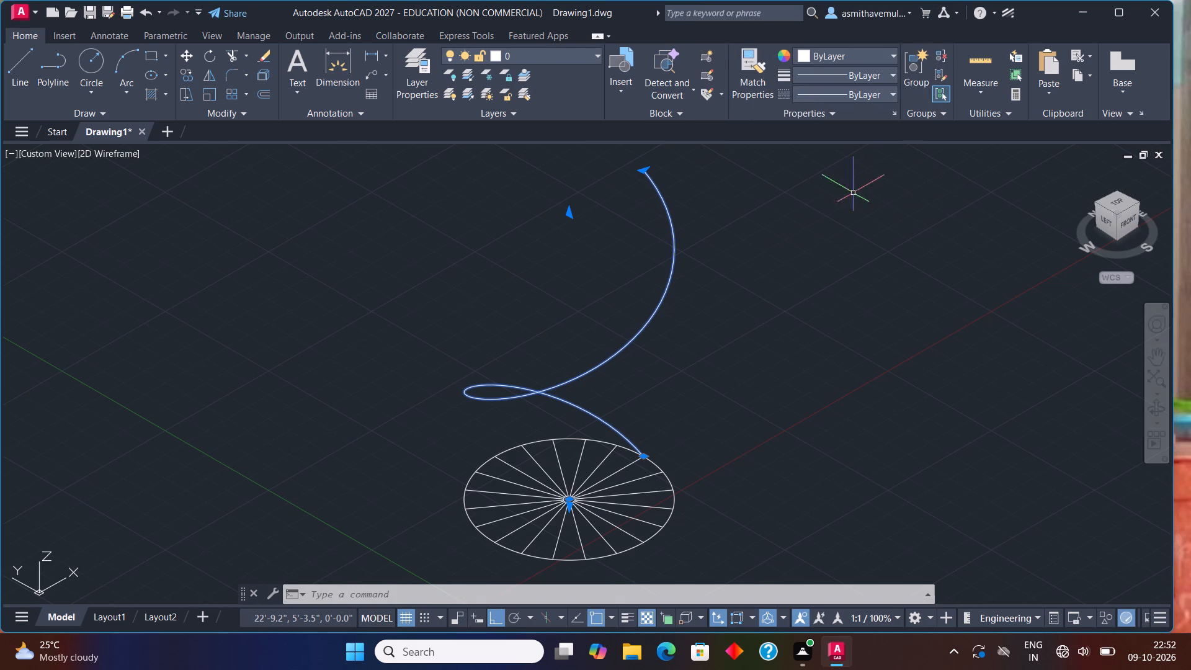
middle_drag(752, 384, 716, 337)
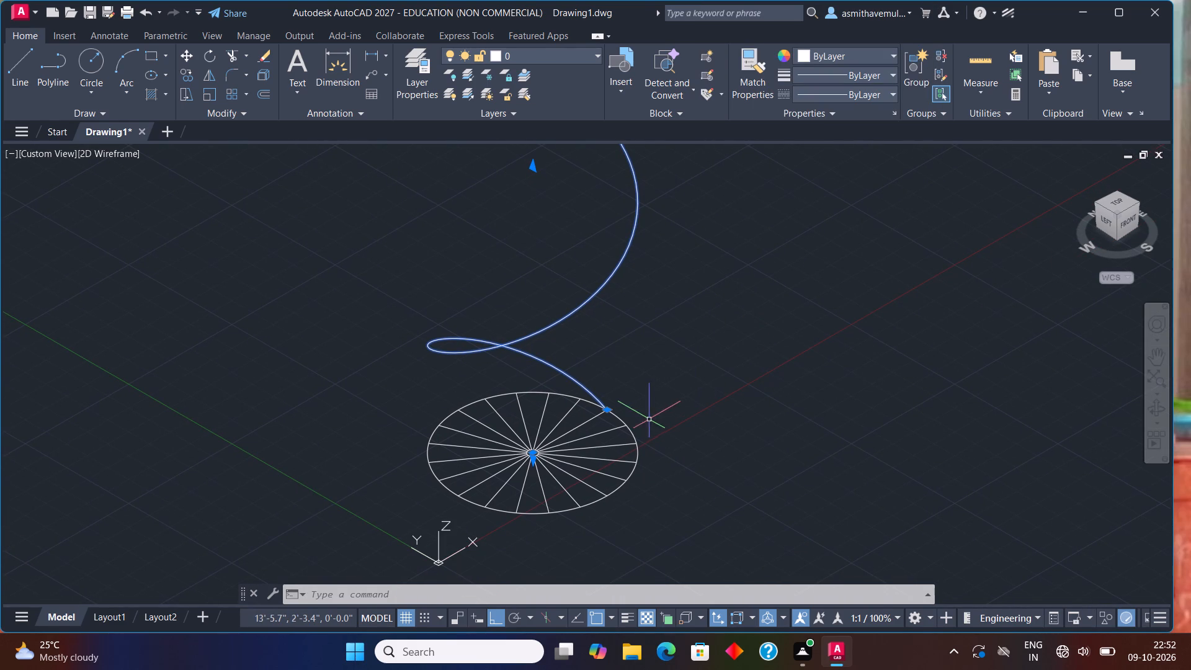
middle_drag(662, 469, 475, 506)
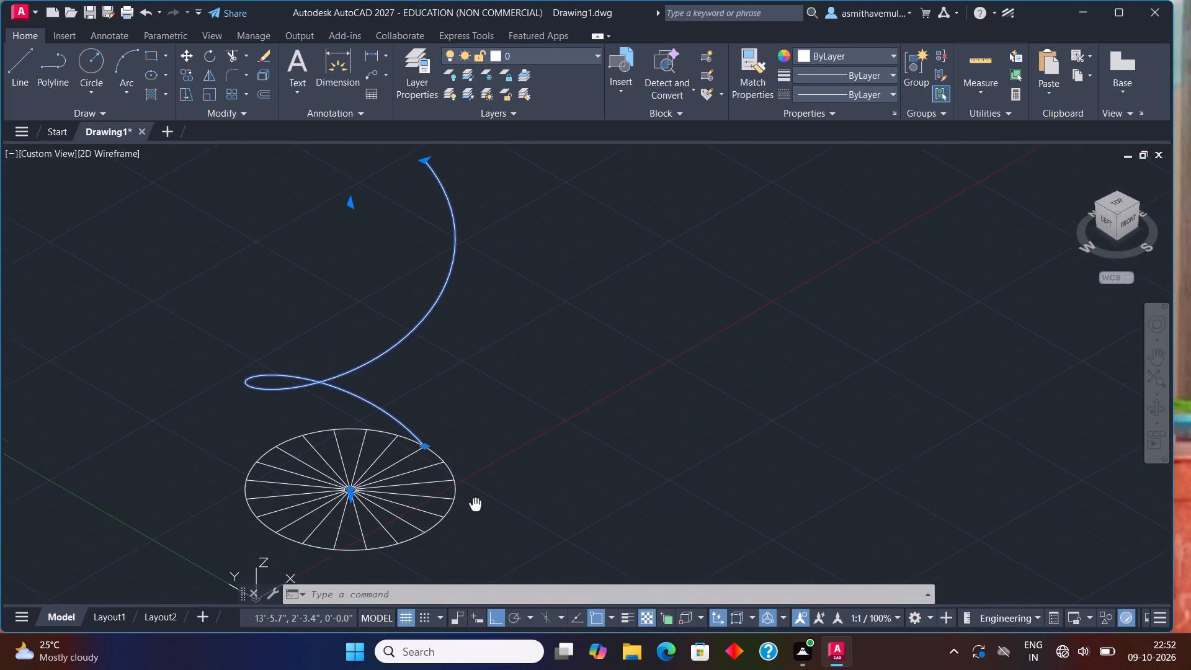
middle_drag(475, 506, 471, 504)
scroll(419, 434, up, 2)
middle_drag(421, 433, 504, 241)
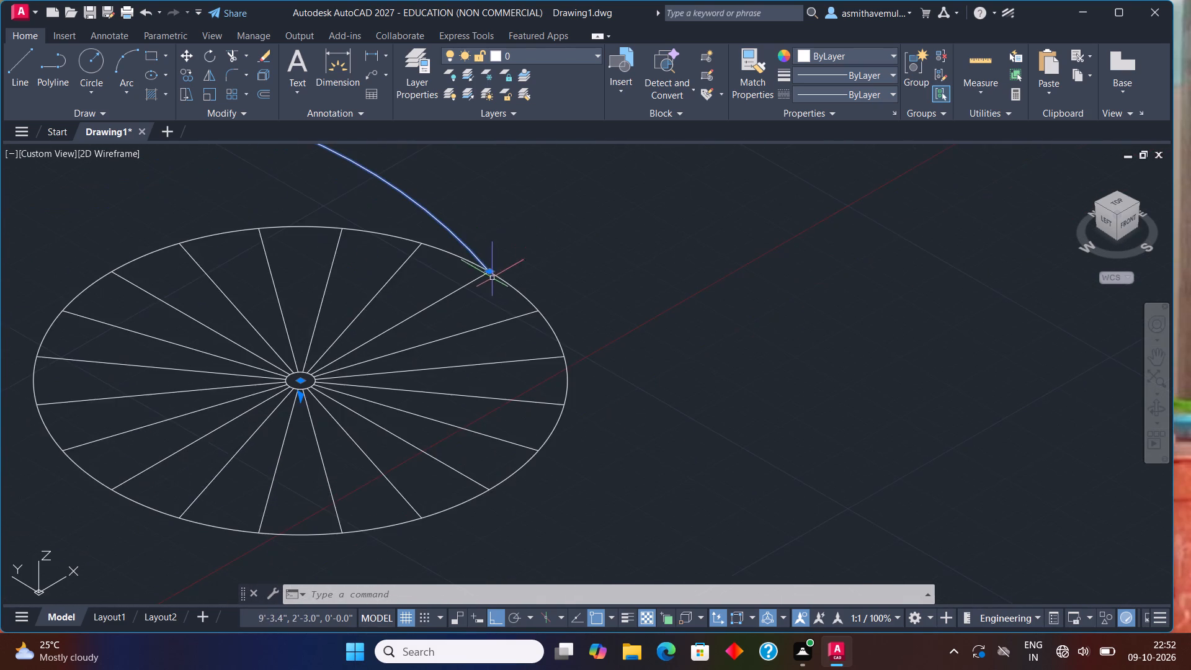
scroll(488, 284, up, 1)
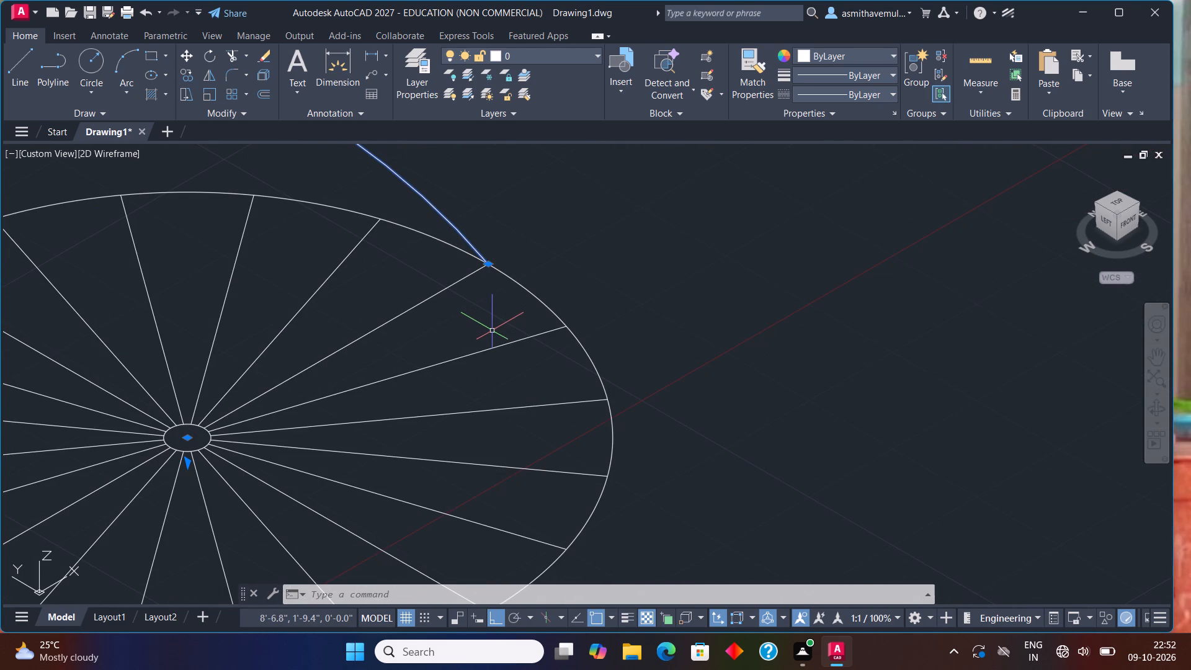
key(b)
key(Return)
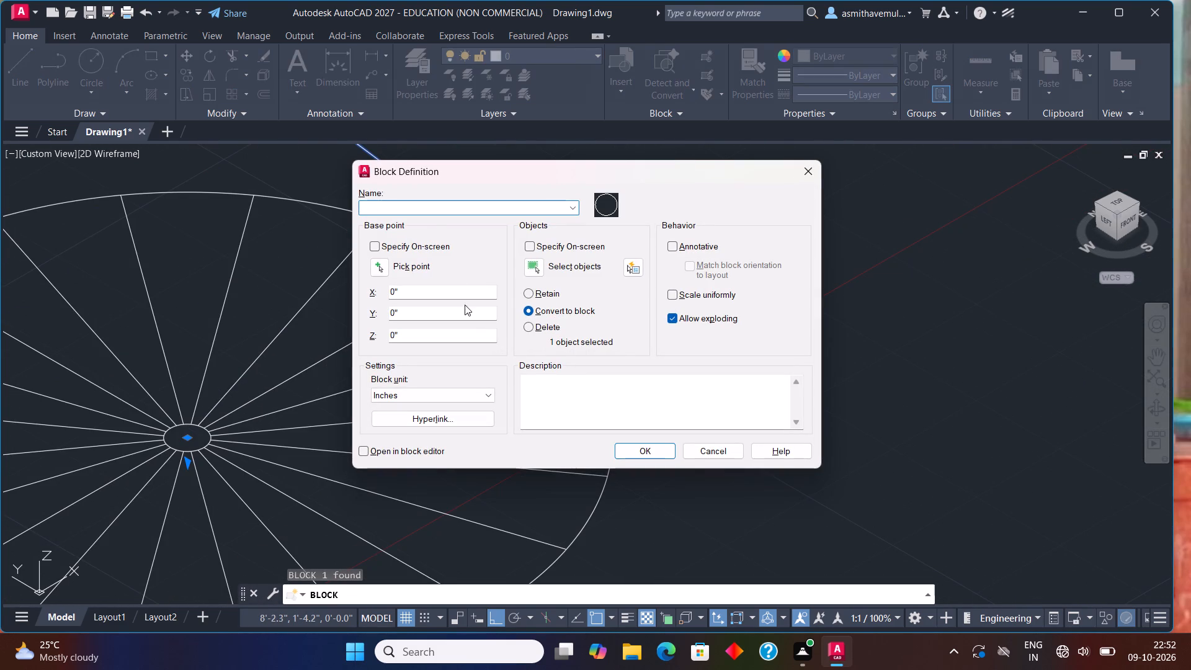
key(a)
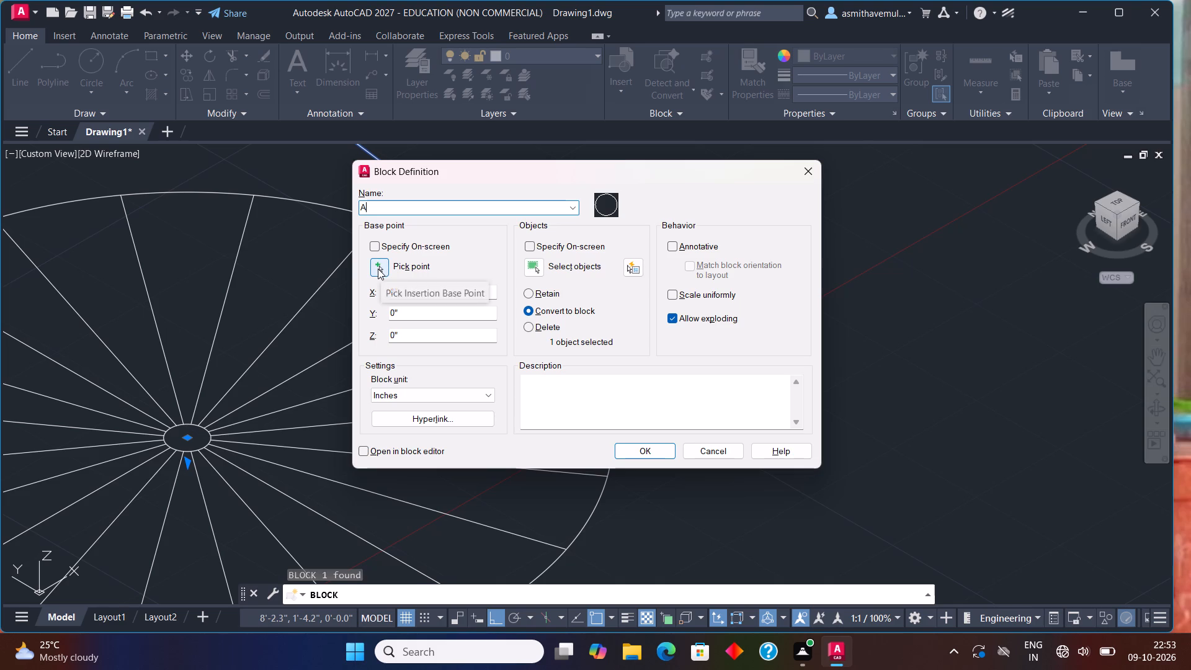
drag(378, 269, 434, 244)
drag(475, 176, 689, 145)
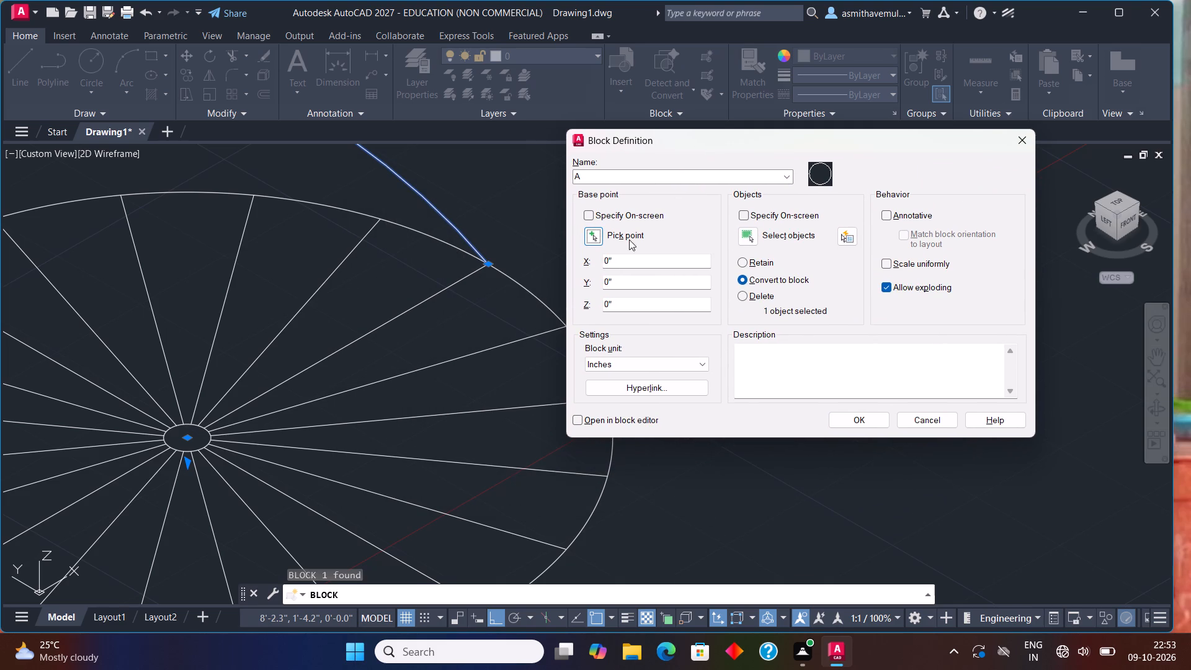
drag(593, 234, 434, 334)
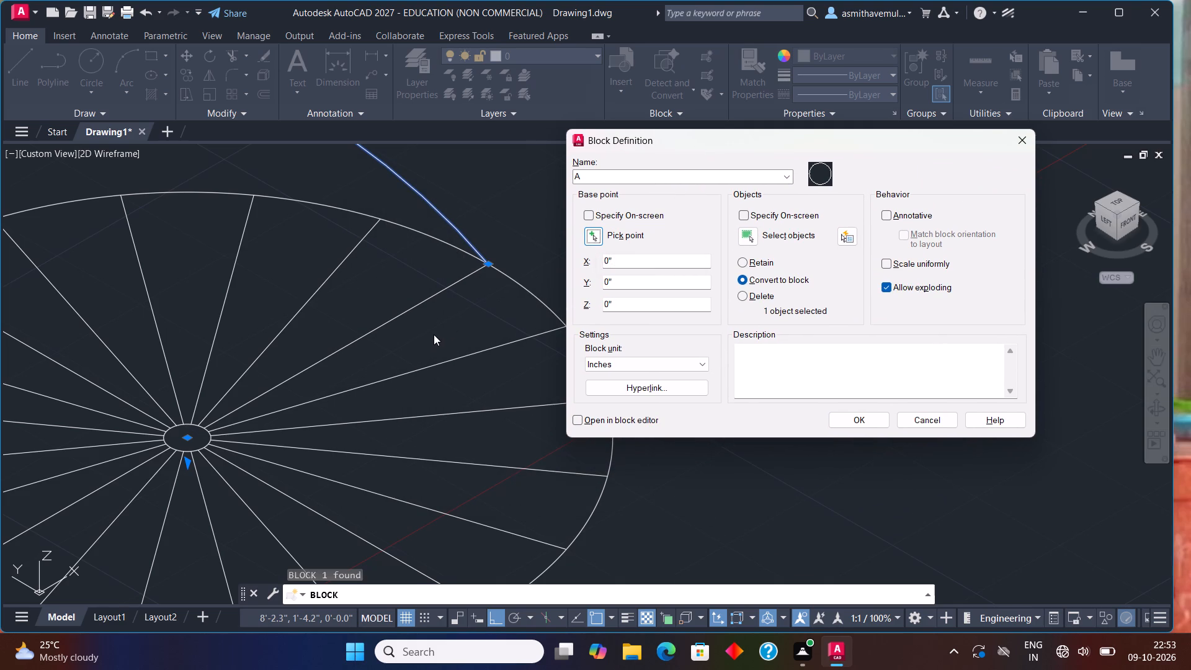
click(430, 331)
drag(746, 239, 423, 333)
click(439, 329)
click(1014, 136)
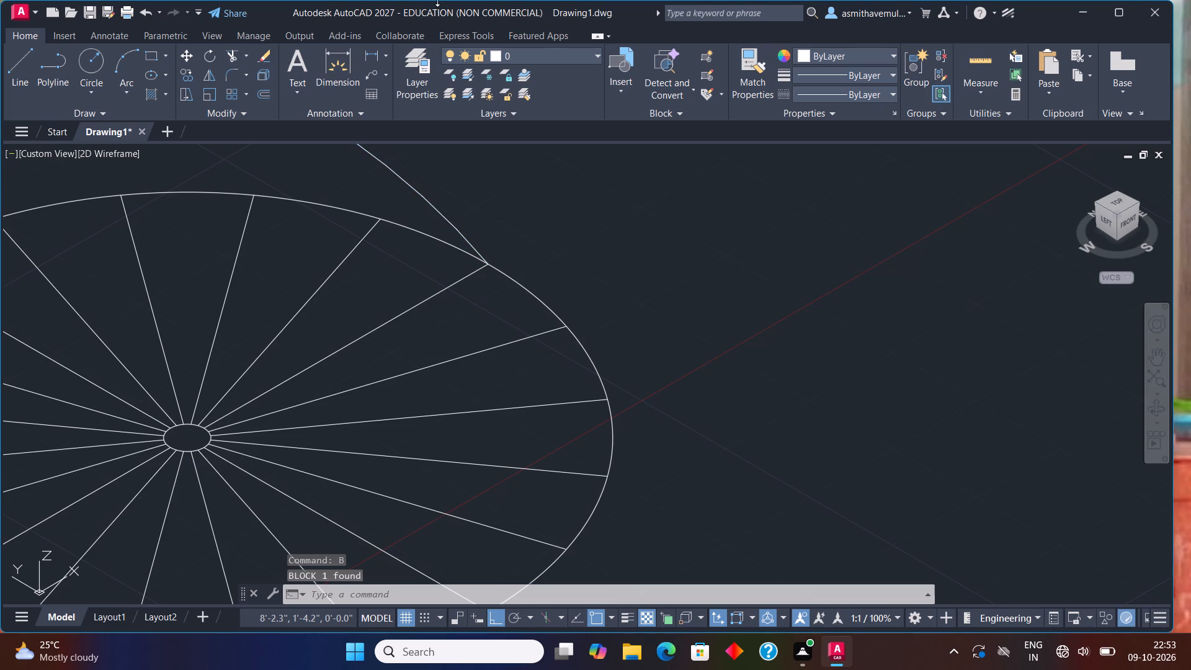
Create a boundary polyline around the wedge between two adjacent radial lines beside the helix's start point.
key(b)
key(o)
key(Return)
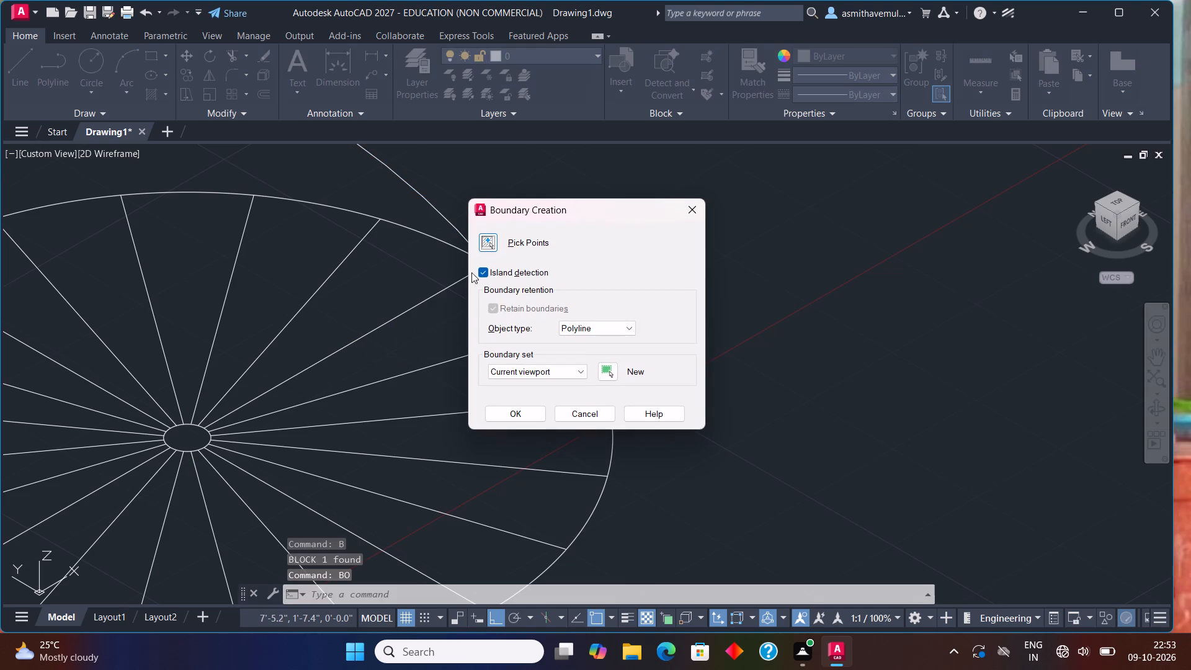
click(488, 243)
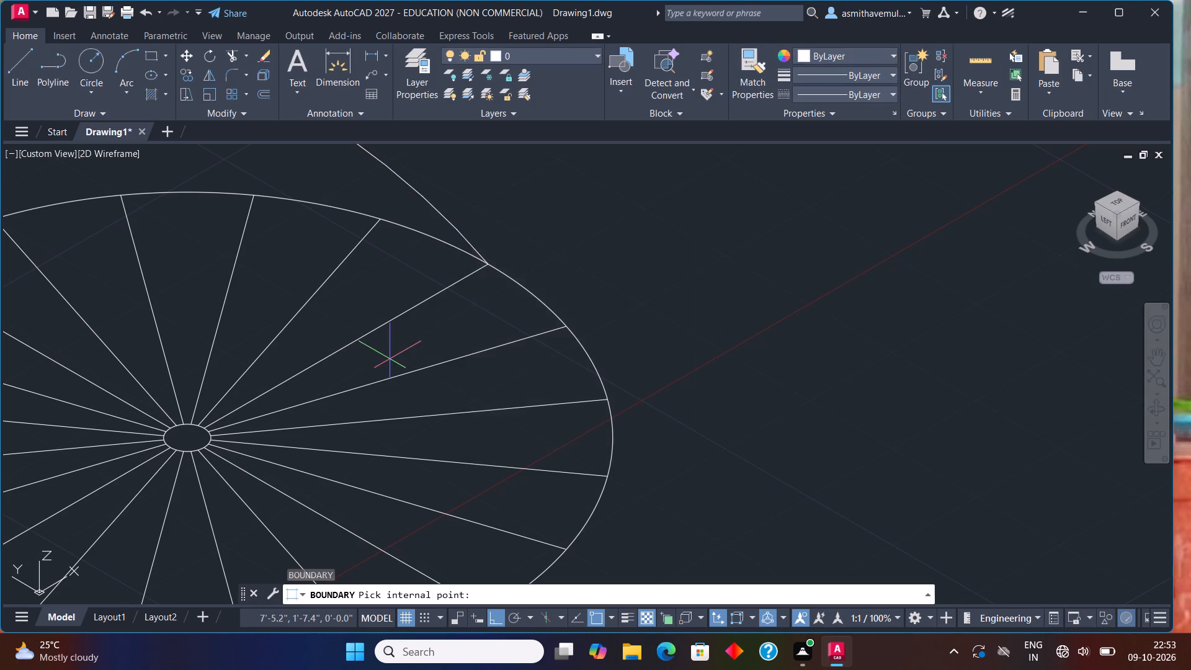
click(395, 350)
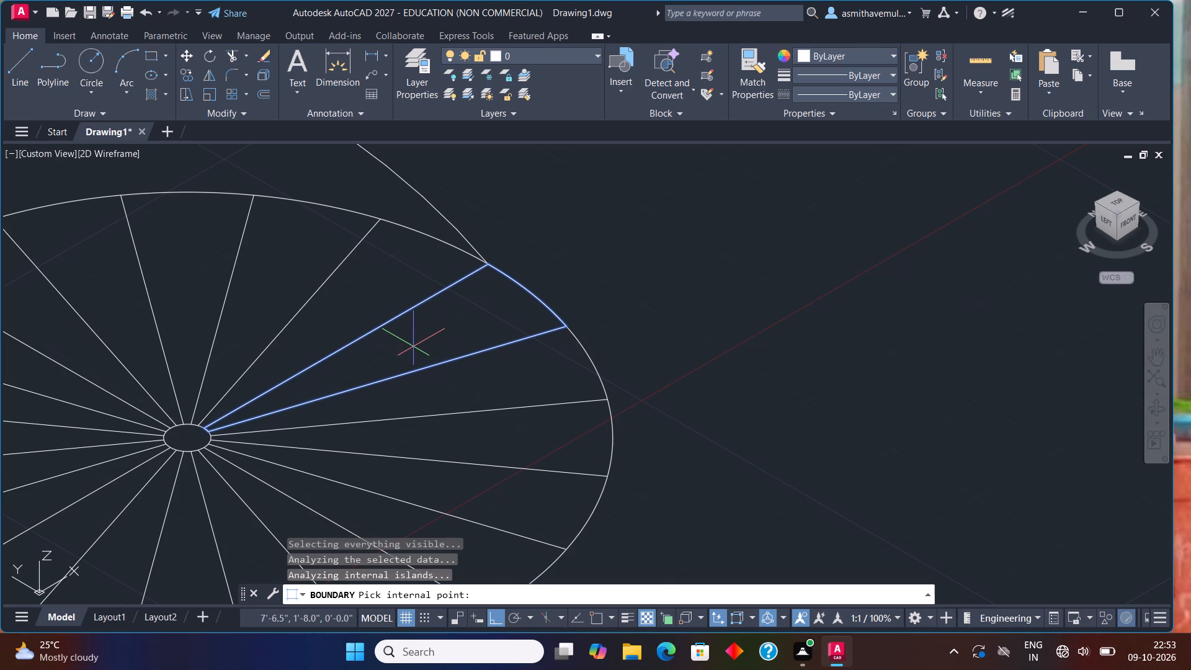
key(Return)
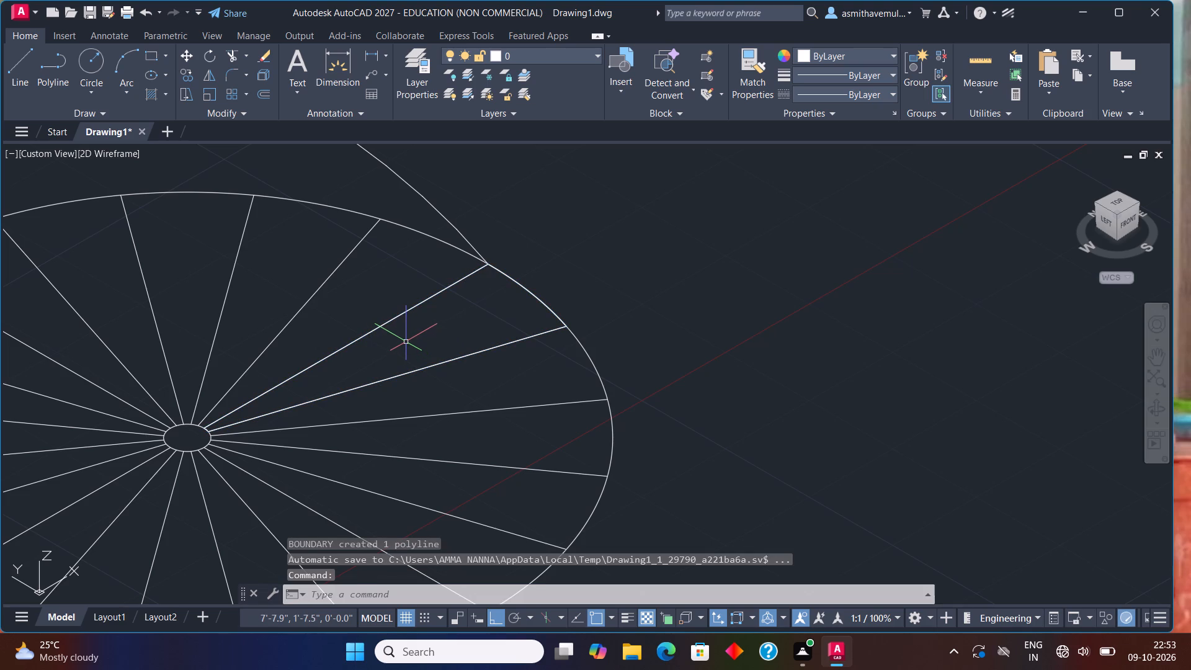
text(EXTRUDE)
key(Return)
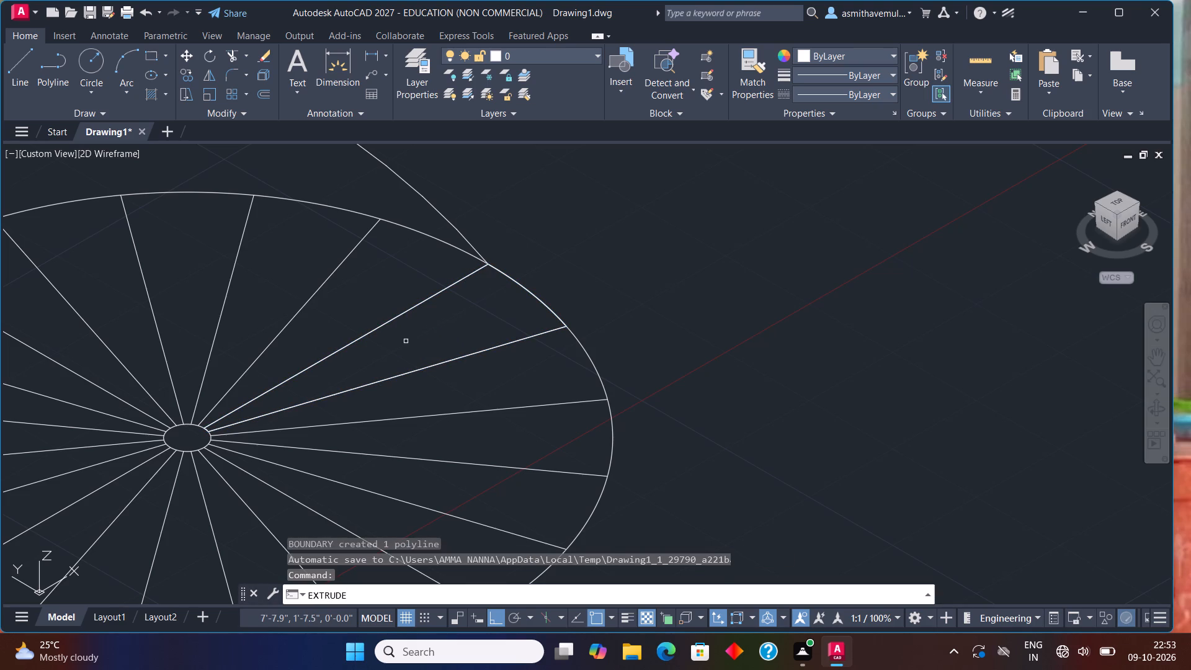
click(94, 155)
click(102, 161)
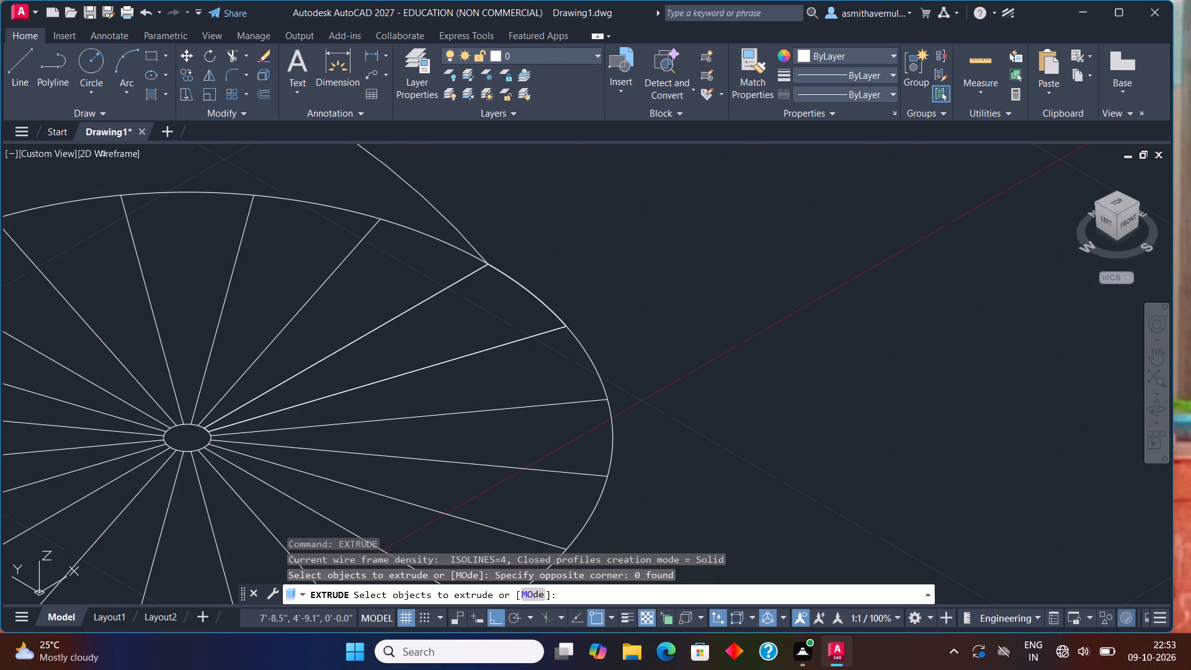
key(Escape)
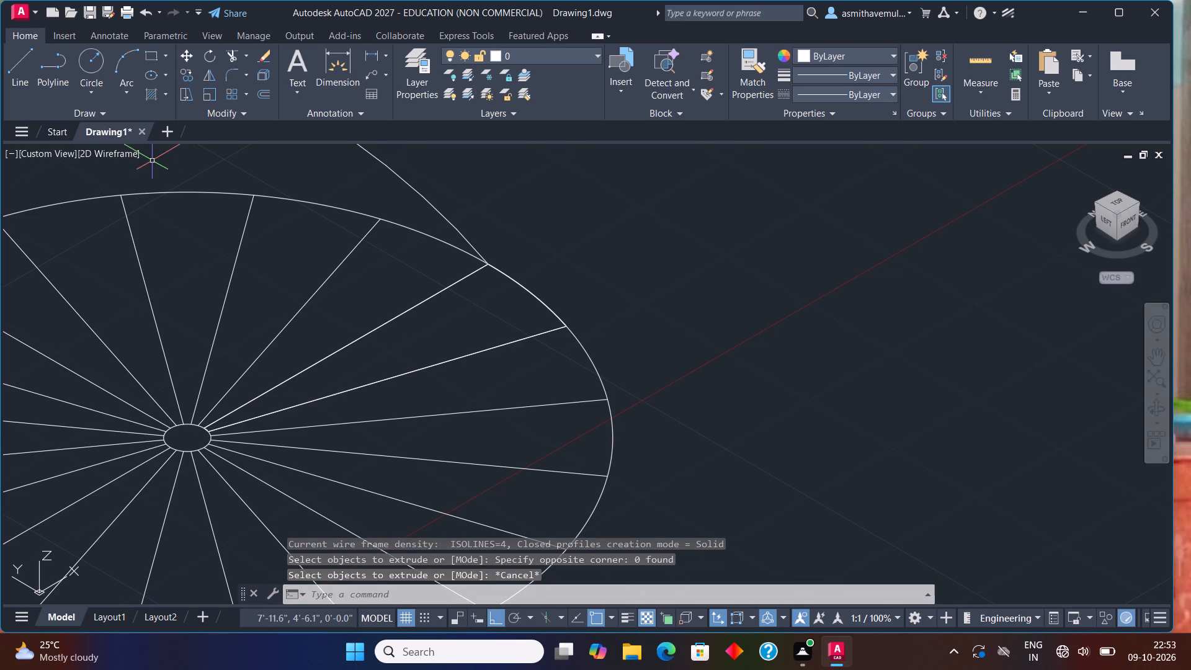
Change the viewport's visual style to Realistic.
click(125, 149)
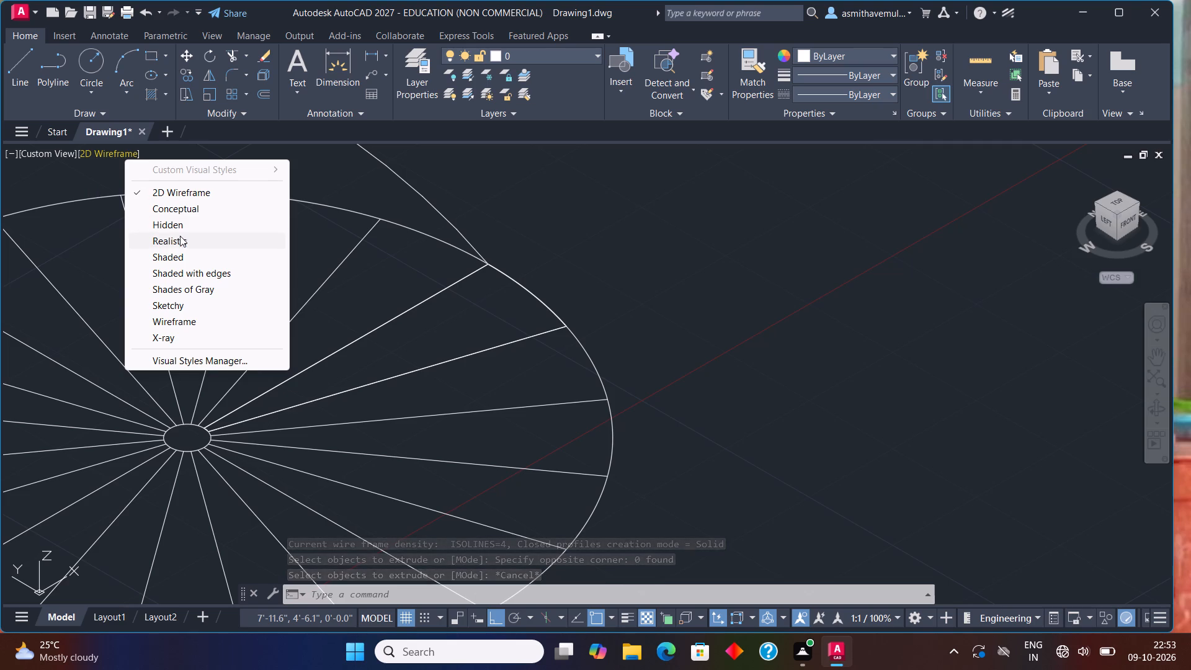
click(180, 236)
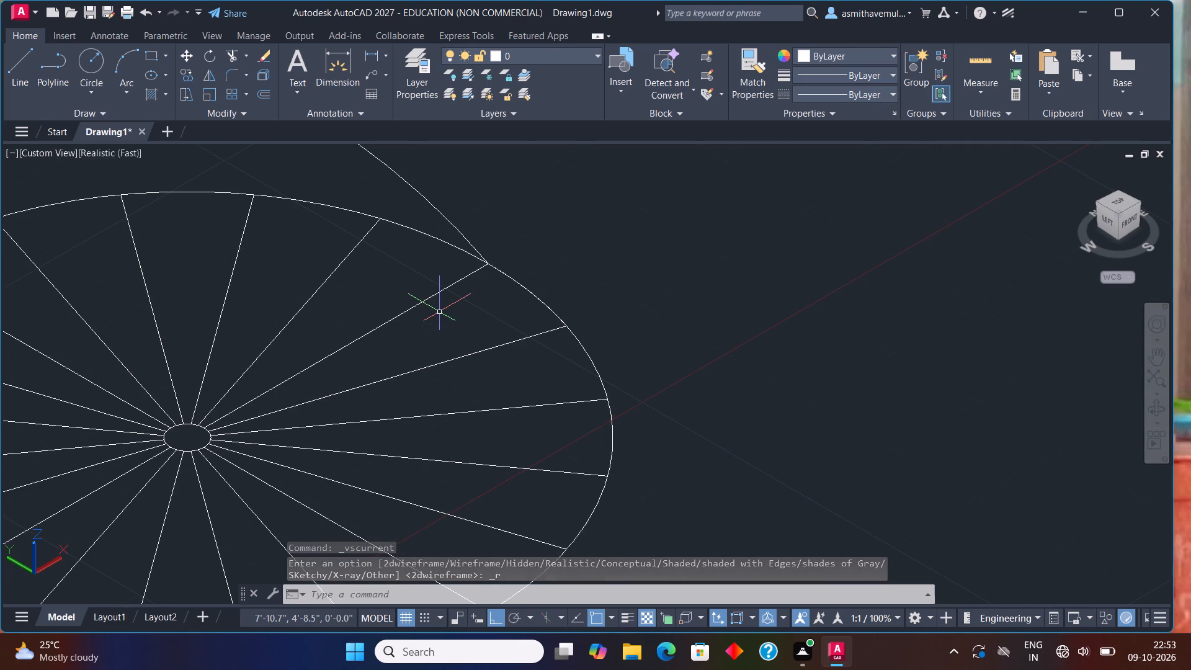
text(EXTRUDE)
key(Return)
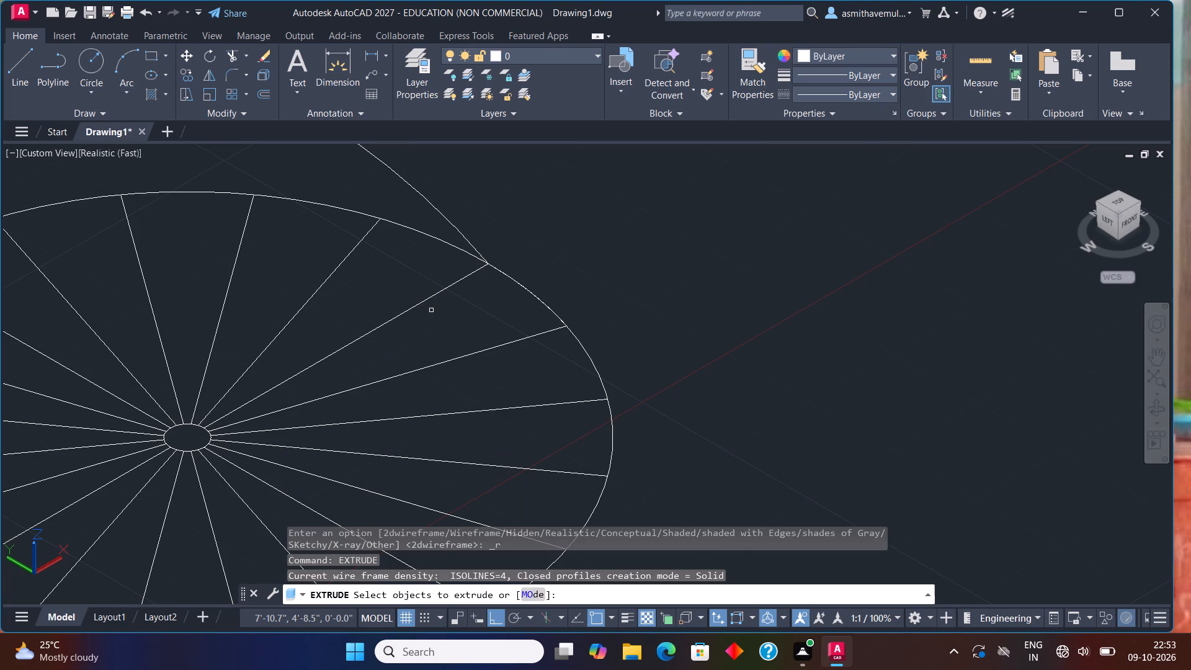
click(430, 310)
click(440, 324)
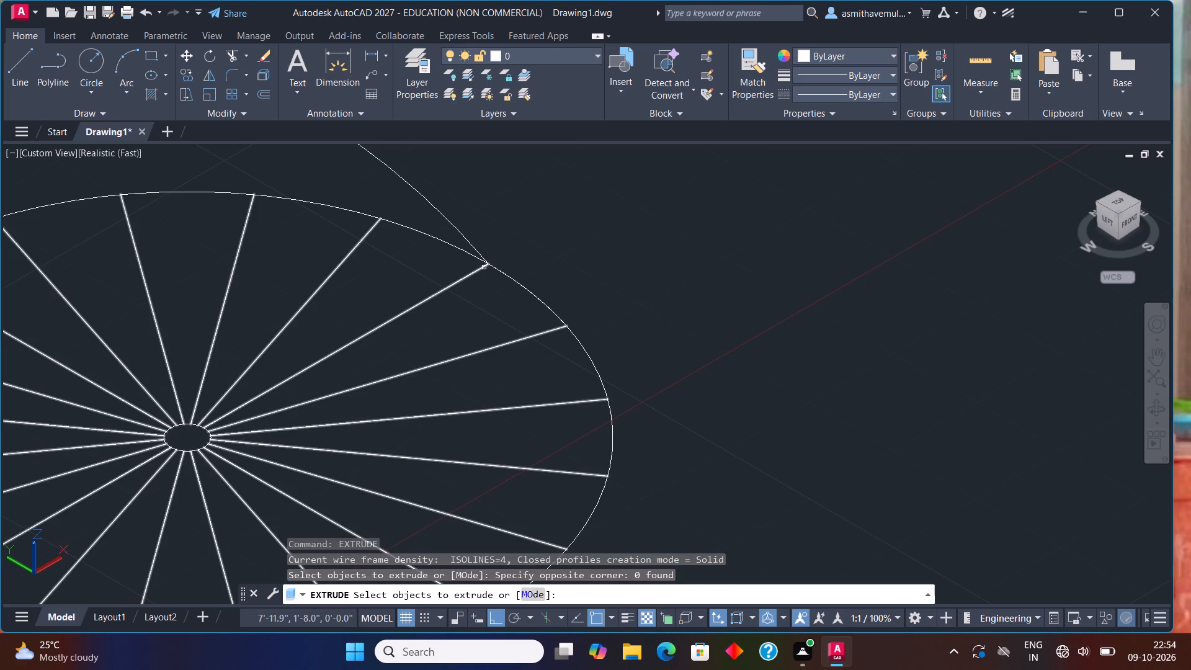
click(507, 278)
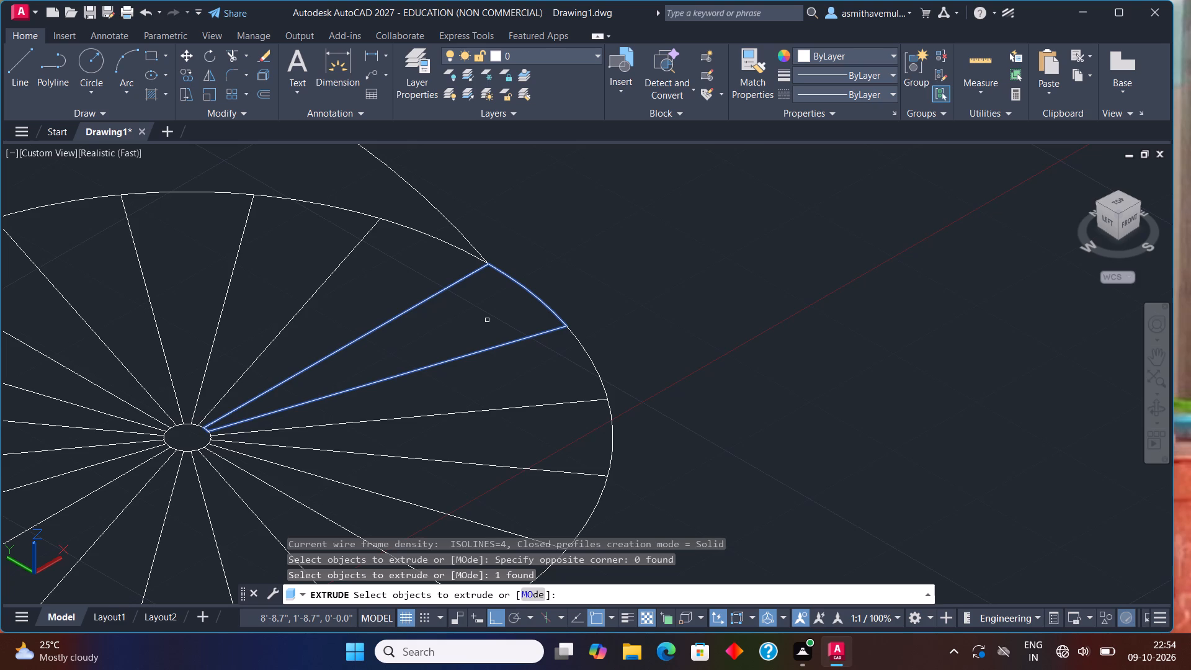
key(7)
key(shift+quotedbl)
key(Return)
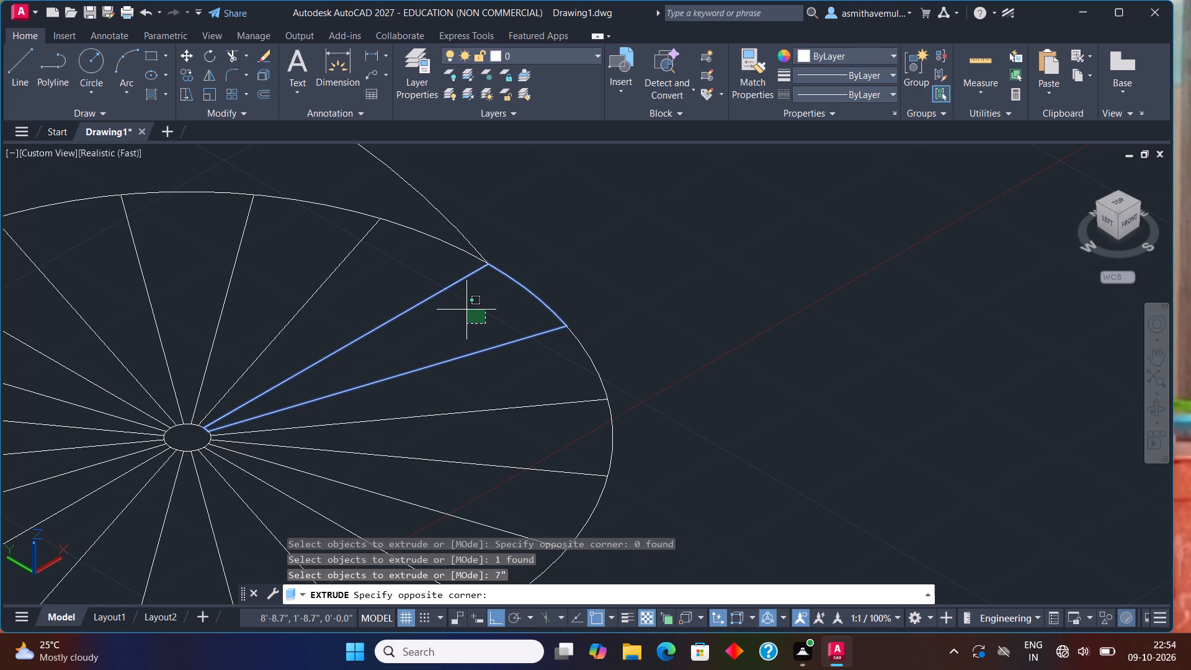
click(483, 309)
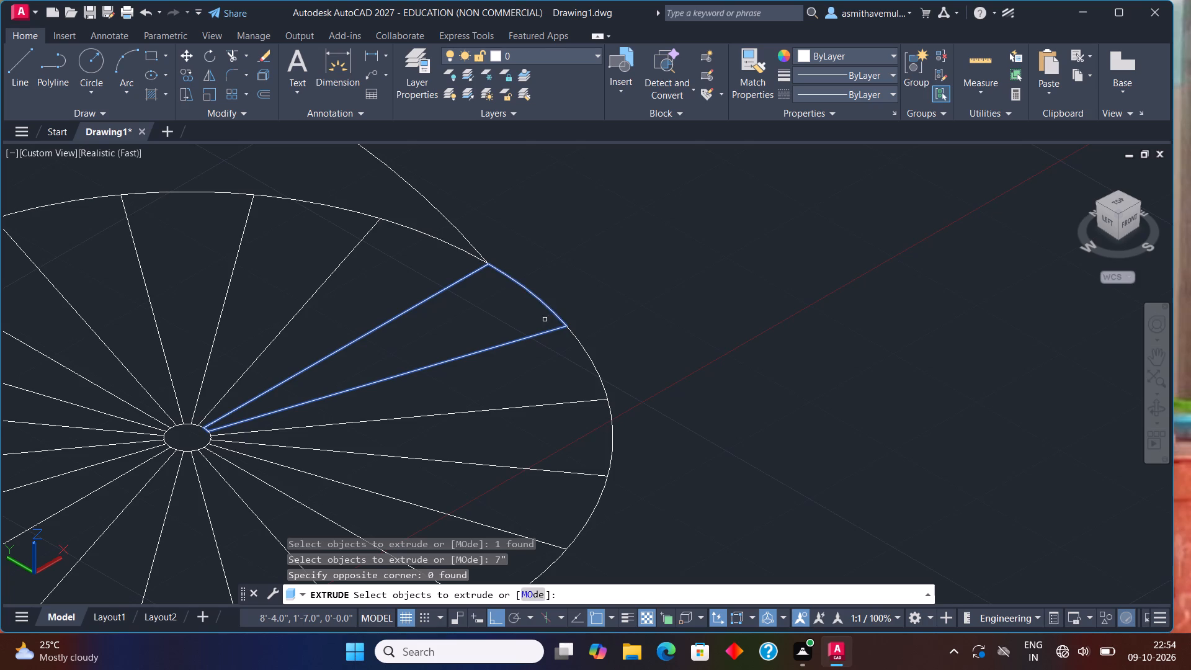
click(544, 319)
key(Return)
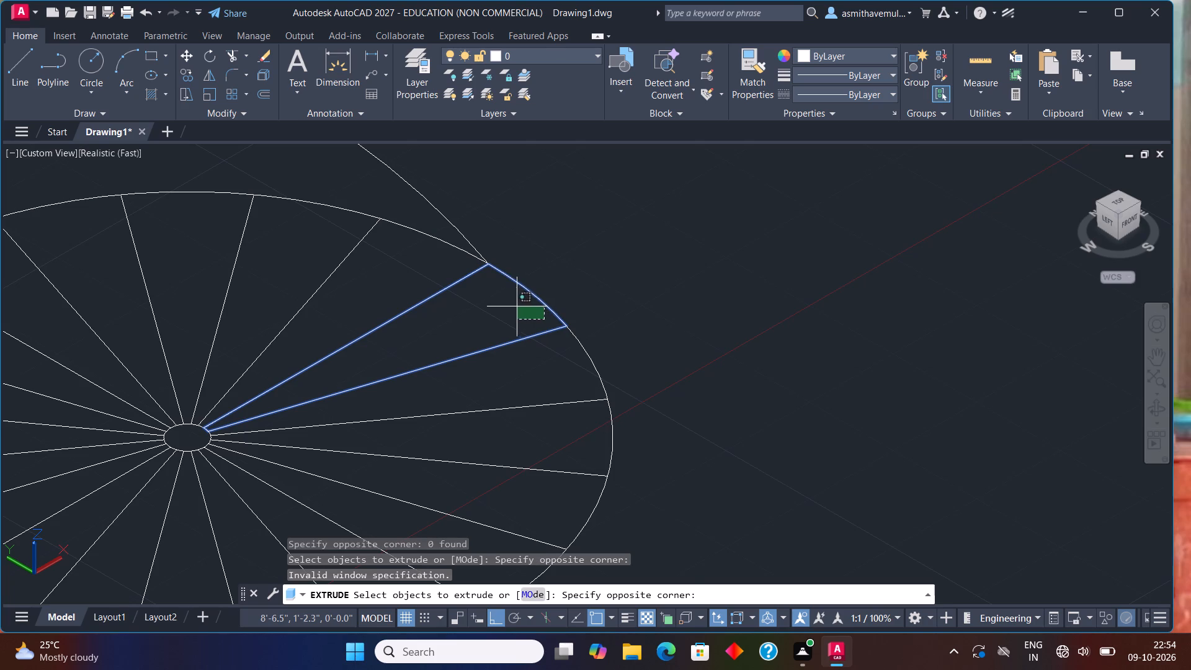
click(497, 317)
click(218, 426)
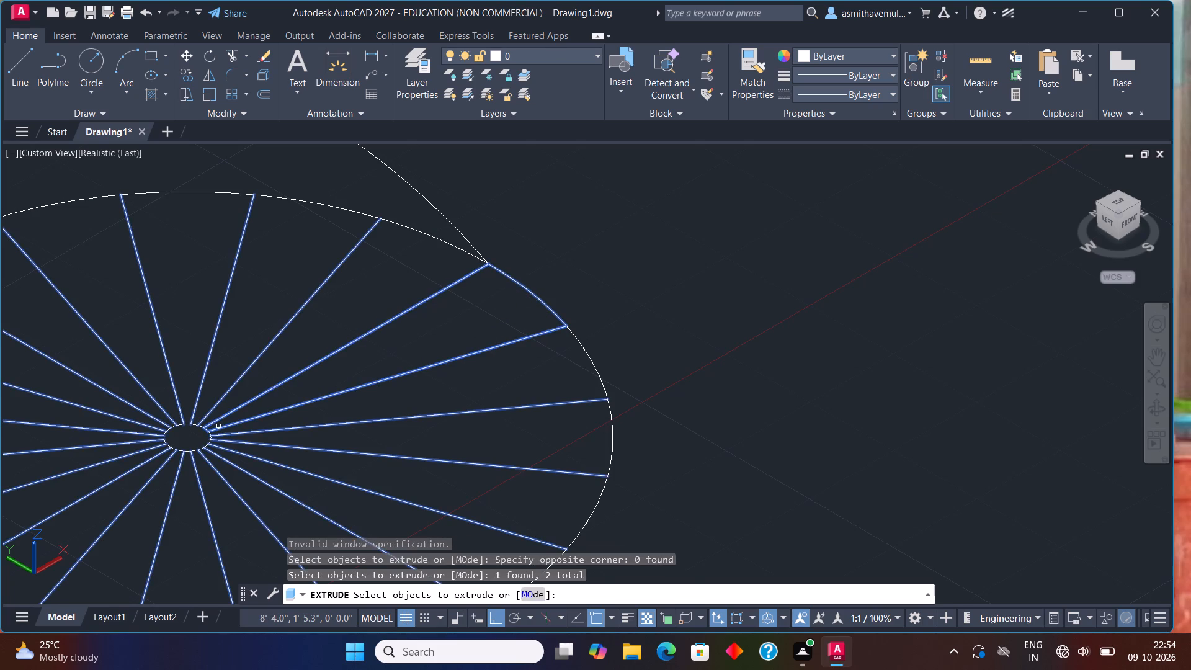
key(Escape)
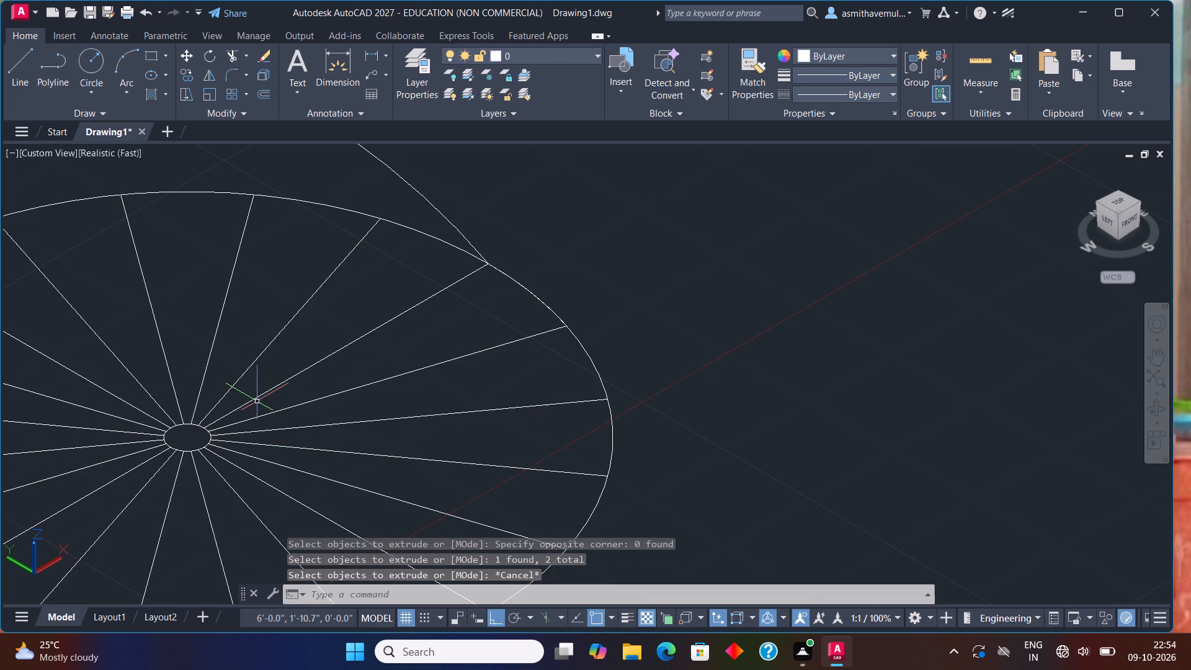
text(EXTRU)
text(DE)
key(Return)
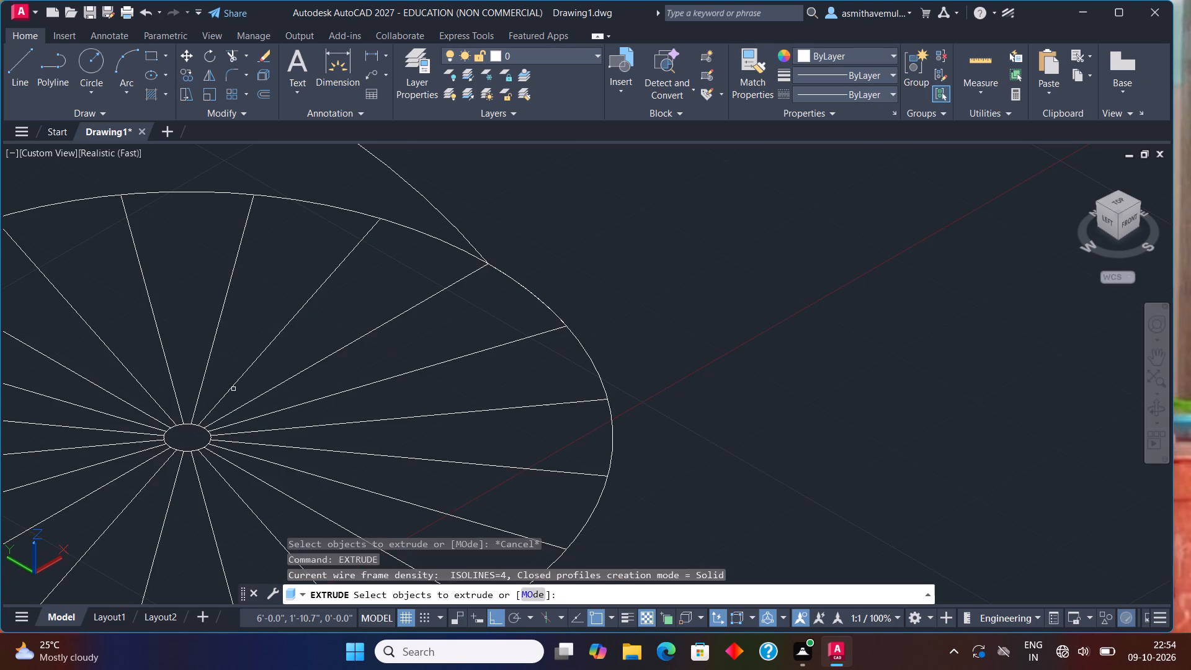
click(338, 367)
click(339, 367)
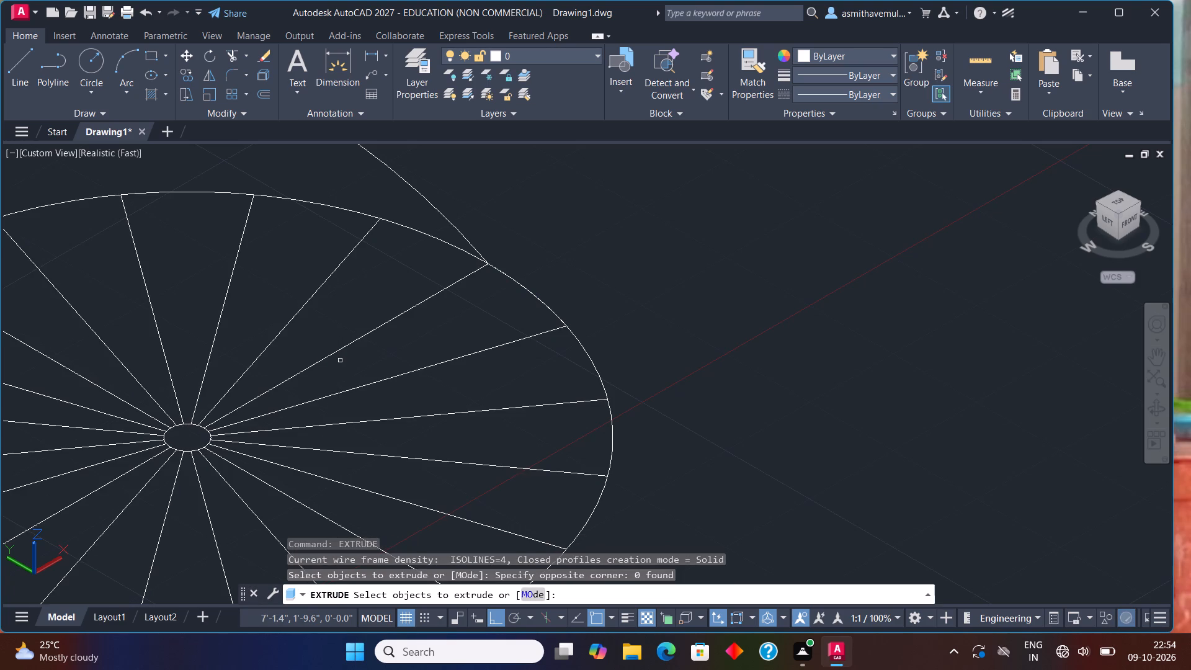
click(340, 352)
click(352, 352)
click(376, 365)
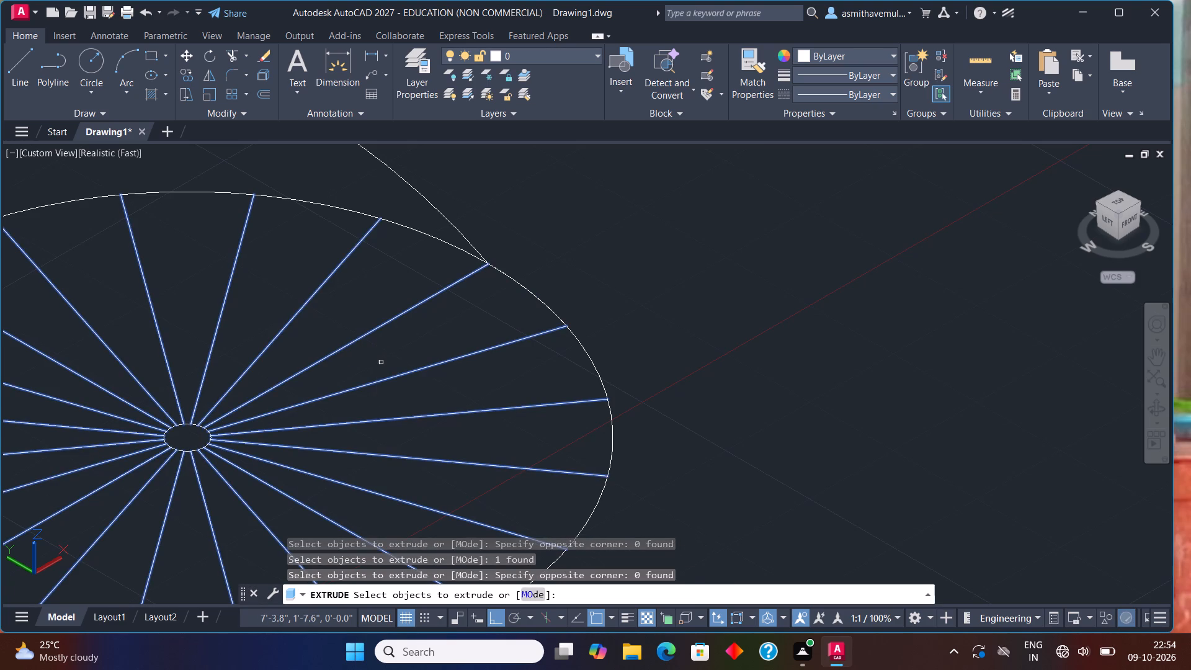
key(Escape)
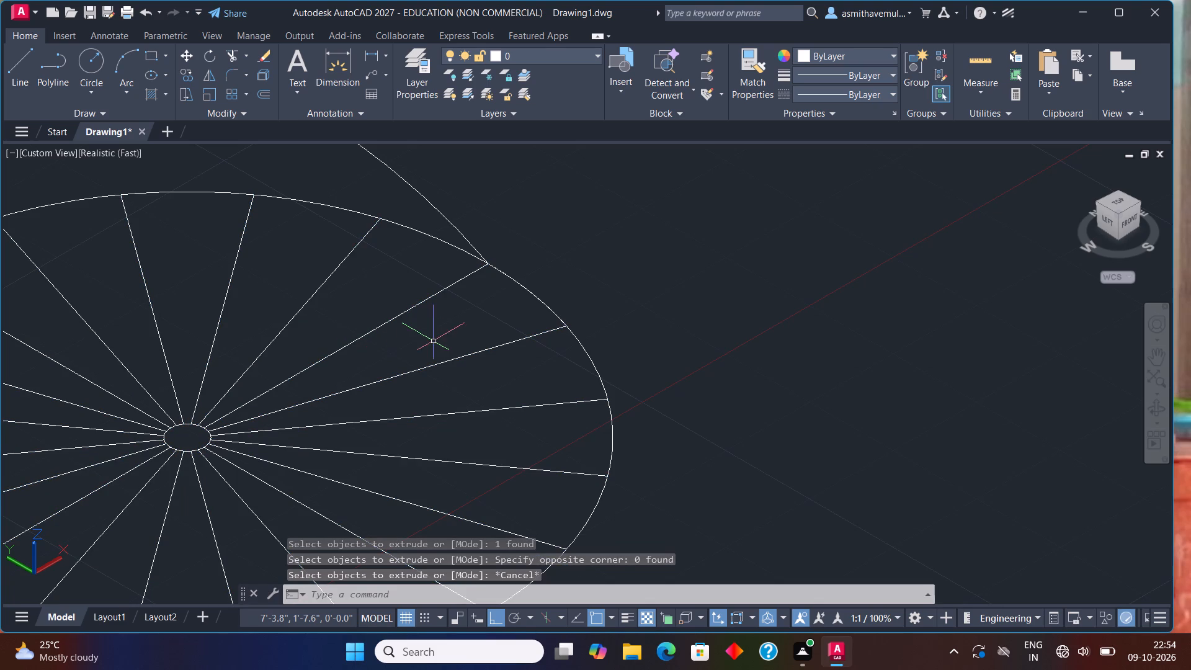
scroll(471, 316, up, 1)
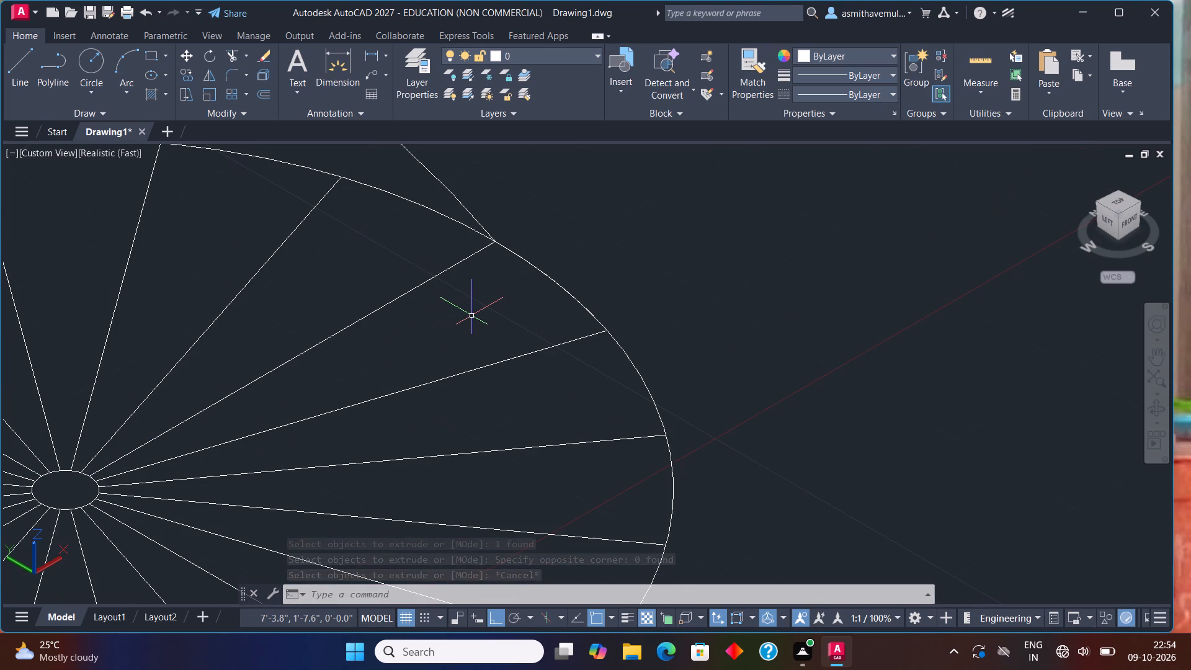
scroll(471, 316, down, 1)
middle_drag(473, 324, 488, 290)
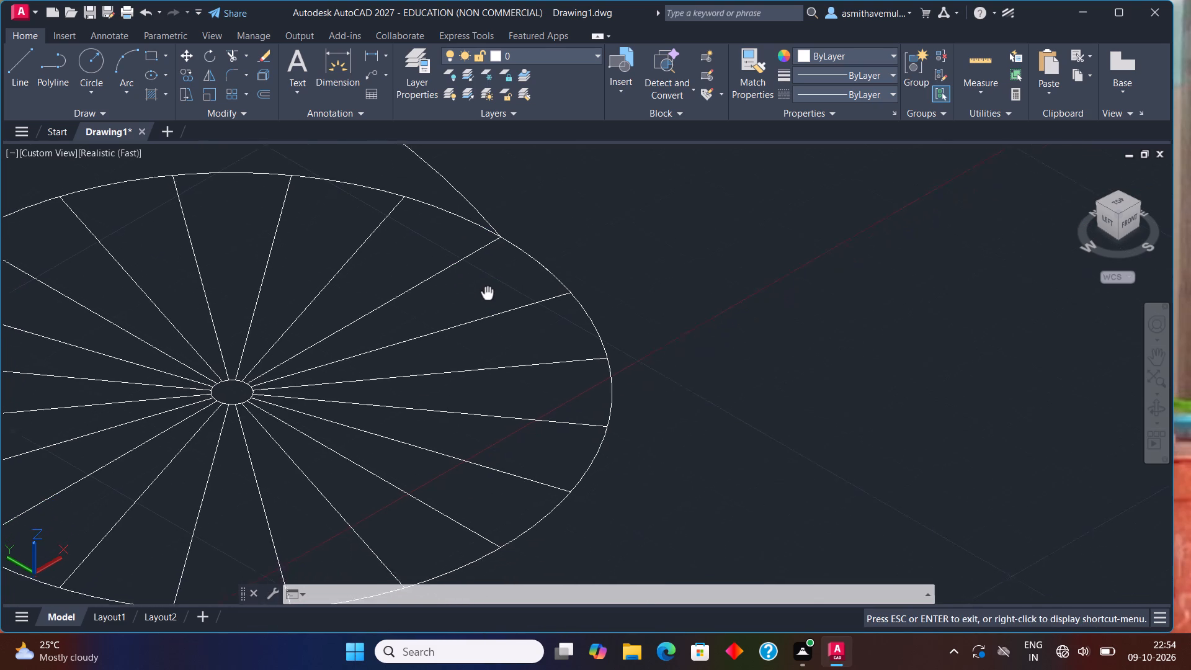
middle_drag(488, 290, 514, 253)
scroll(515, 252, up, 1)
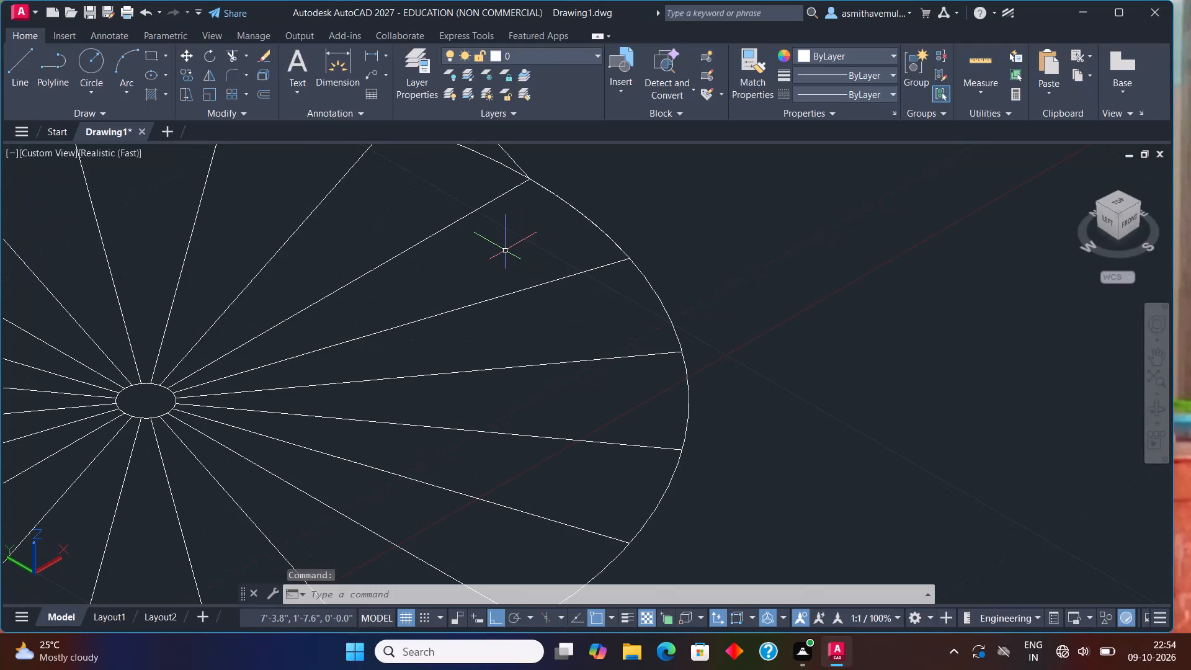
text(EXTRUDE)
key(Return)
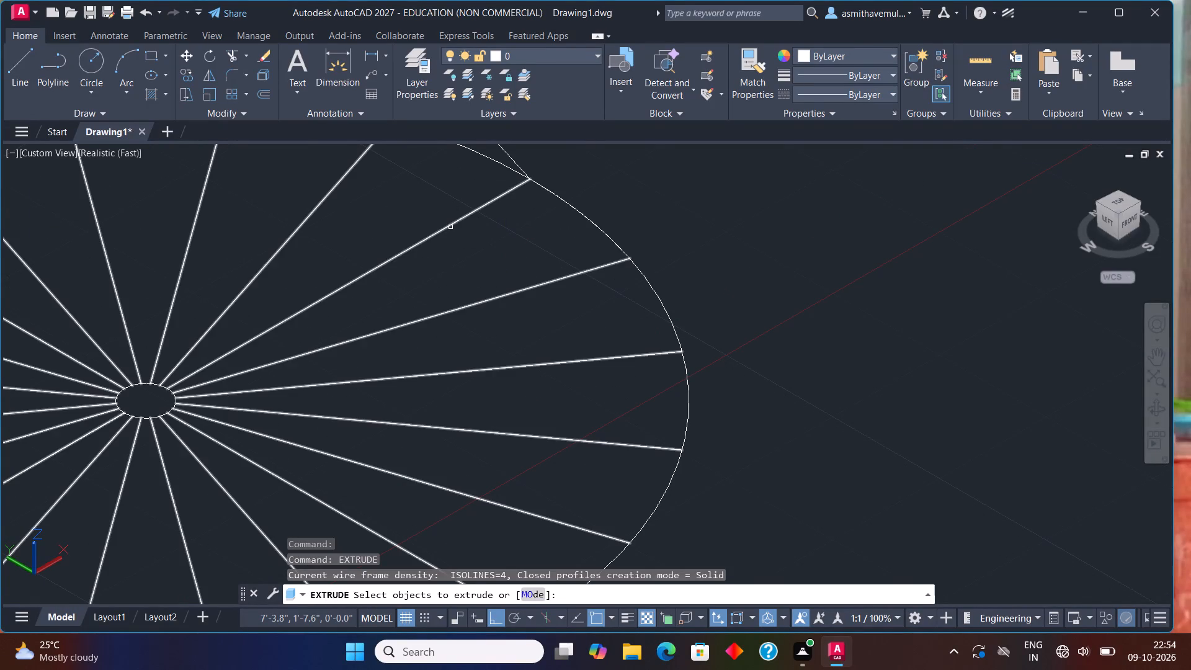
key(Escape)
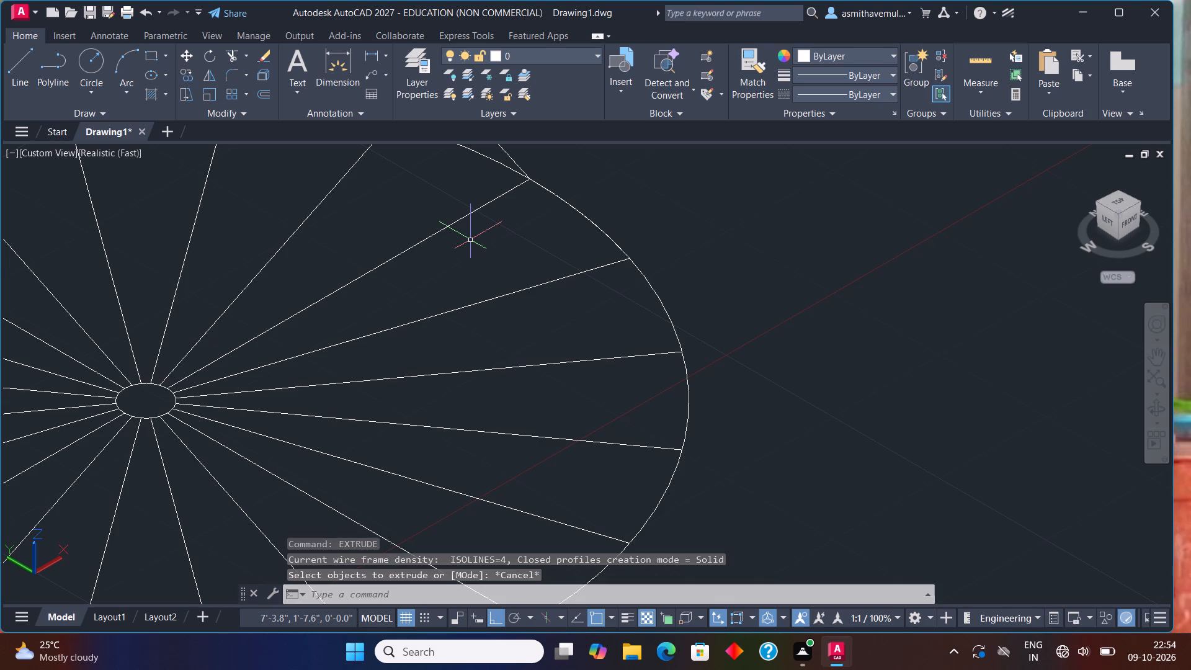
Create another boundary polyline around the wedge between the two adjacent radial lines beside the helix's start point.
scroll(466, 251, down, 1)
middle_drag(464, 259, 496, 288)
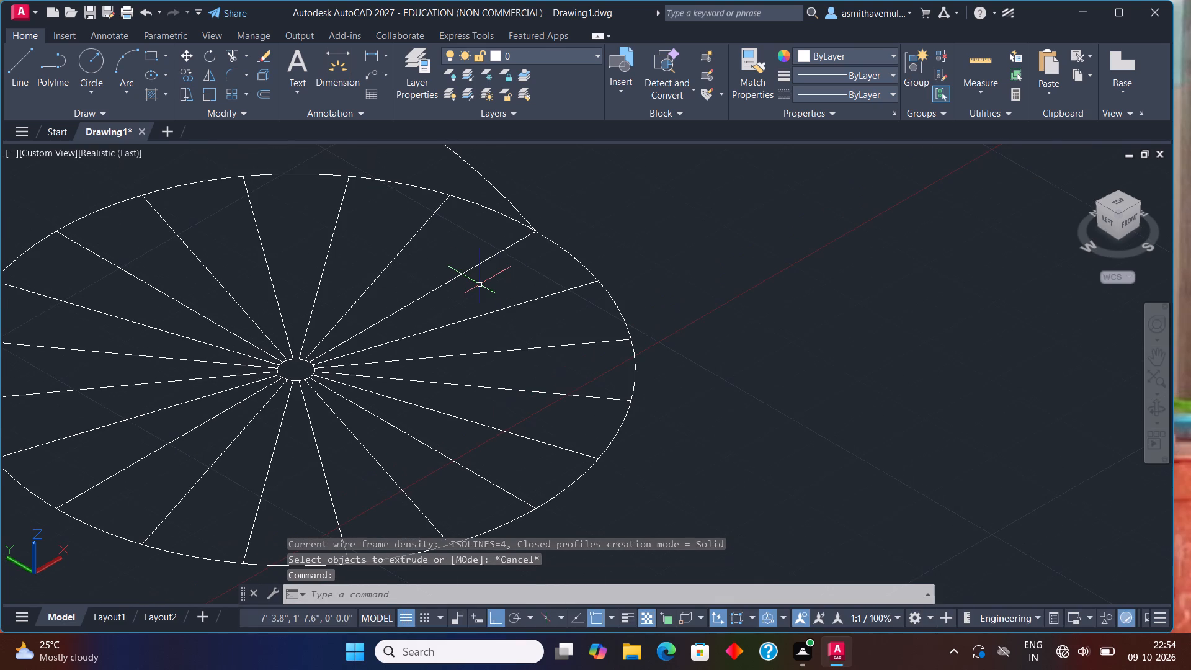
text(BO)
key(Return)
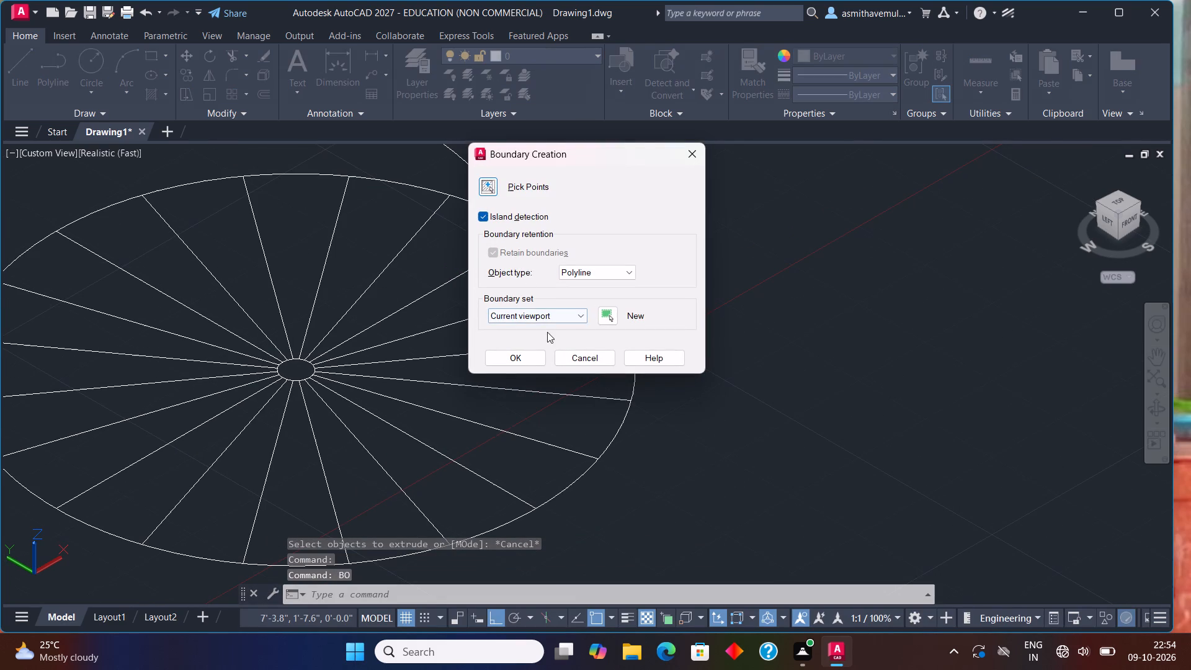
drag(528, 165, 666, 169)
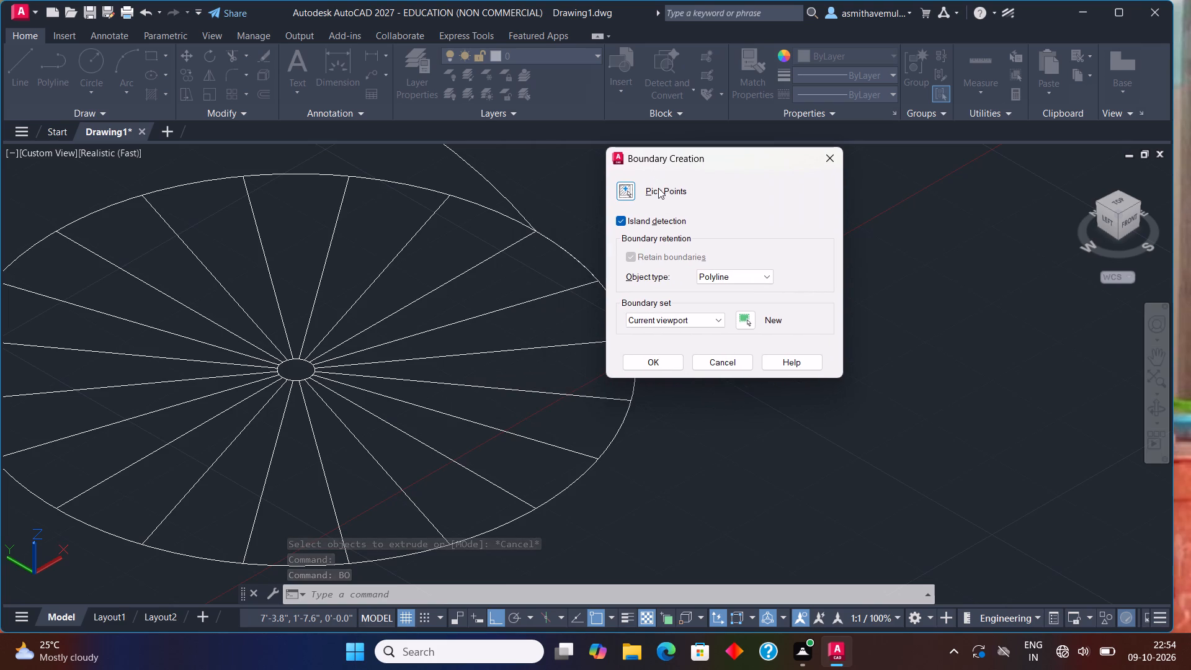
click(658, 188)
click(633, 192)
click(527, 282)
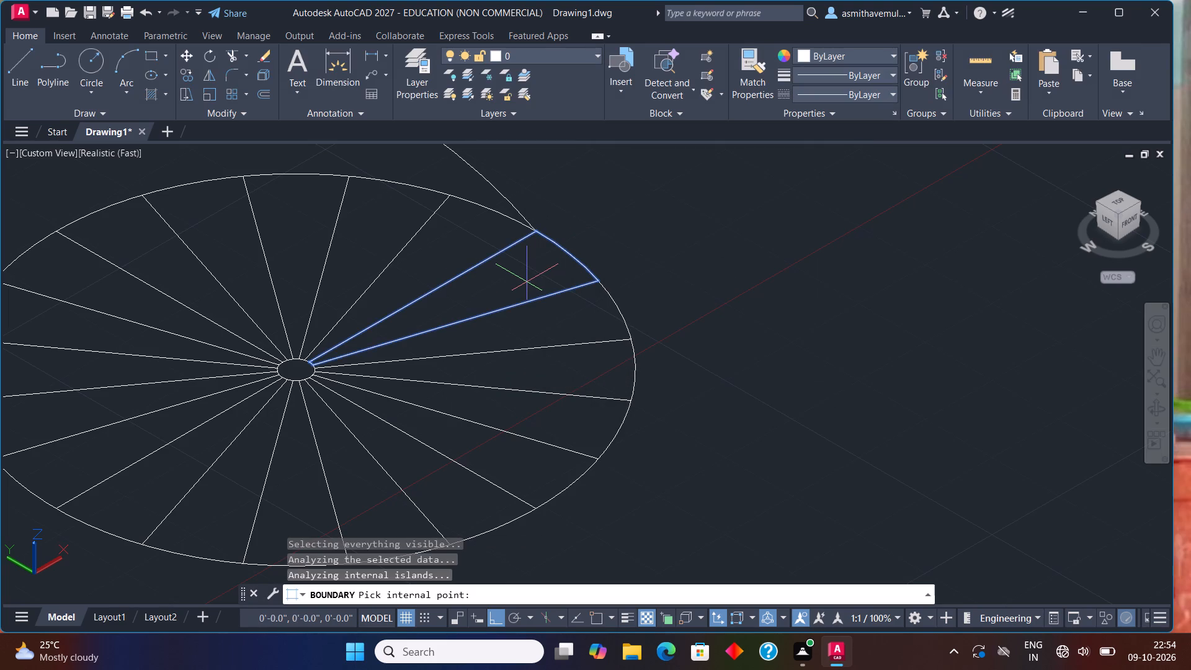
key(Return)
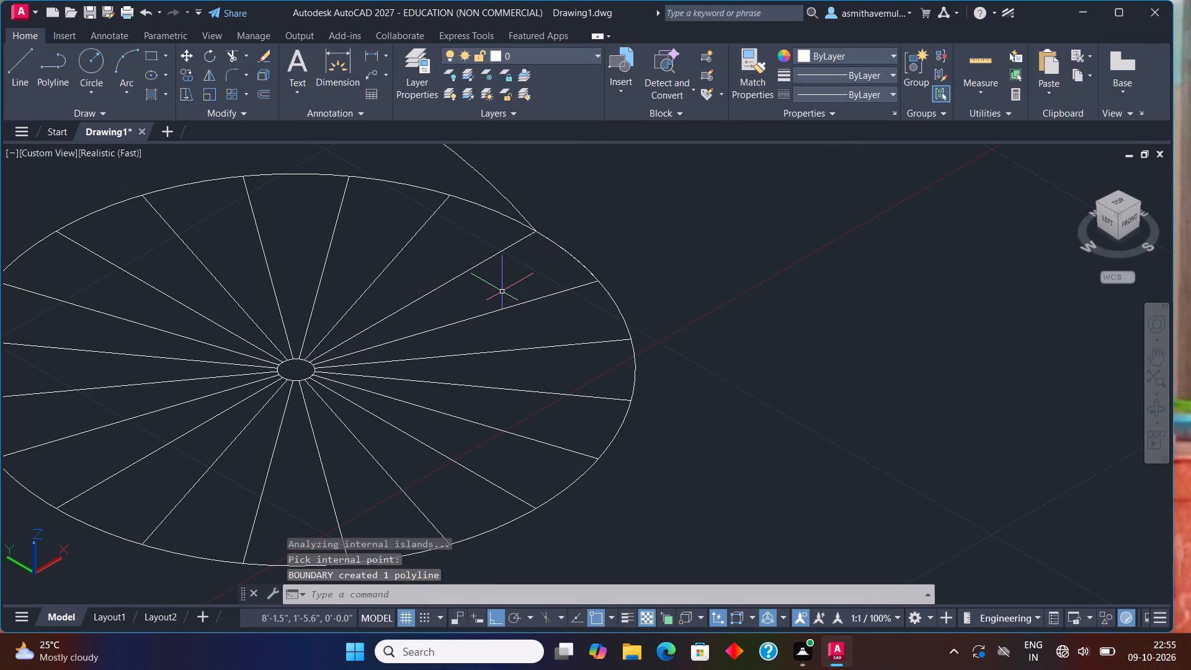
Extrude the wedge-shaped boundary polyline beside the helix's start to a height of 7".
text(EX)
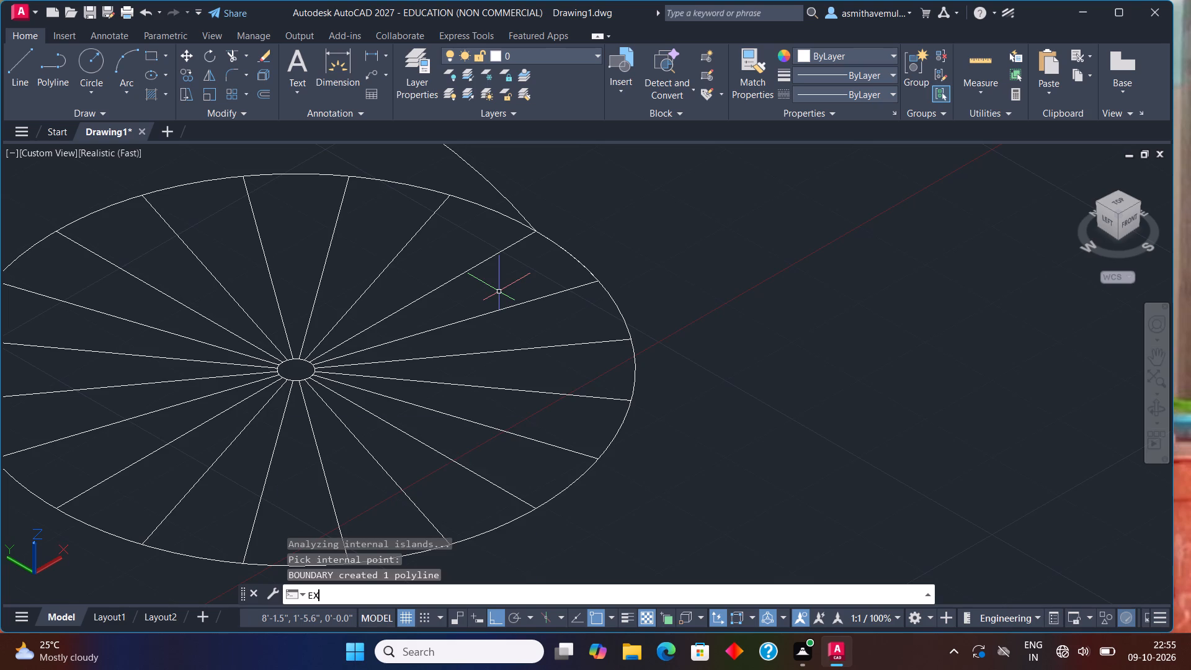
text(TRUDE)
key(Return)
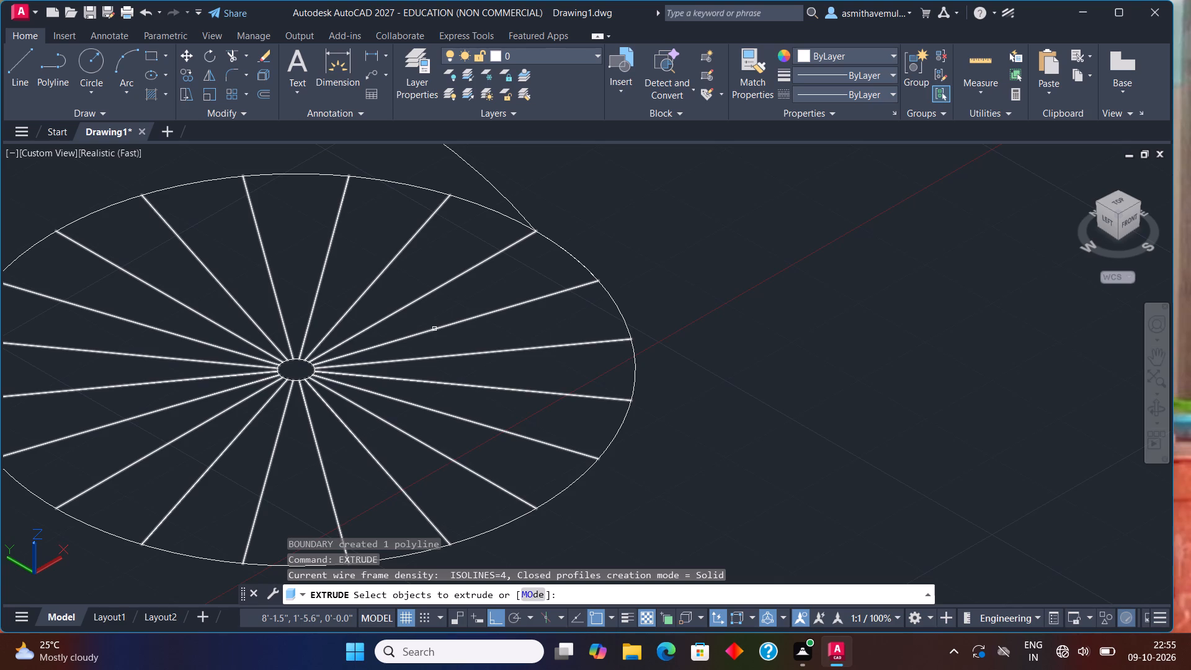
click(560, 246)
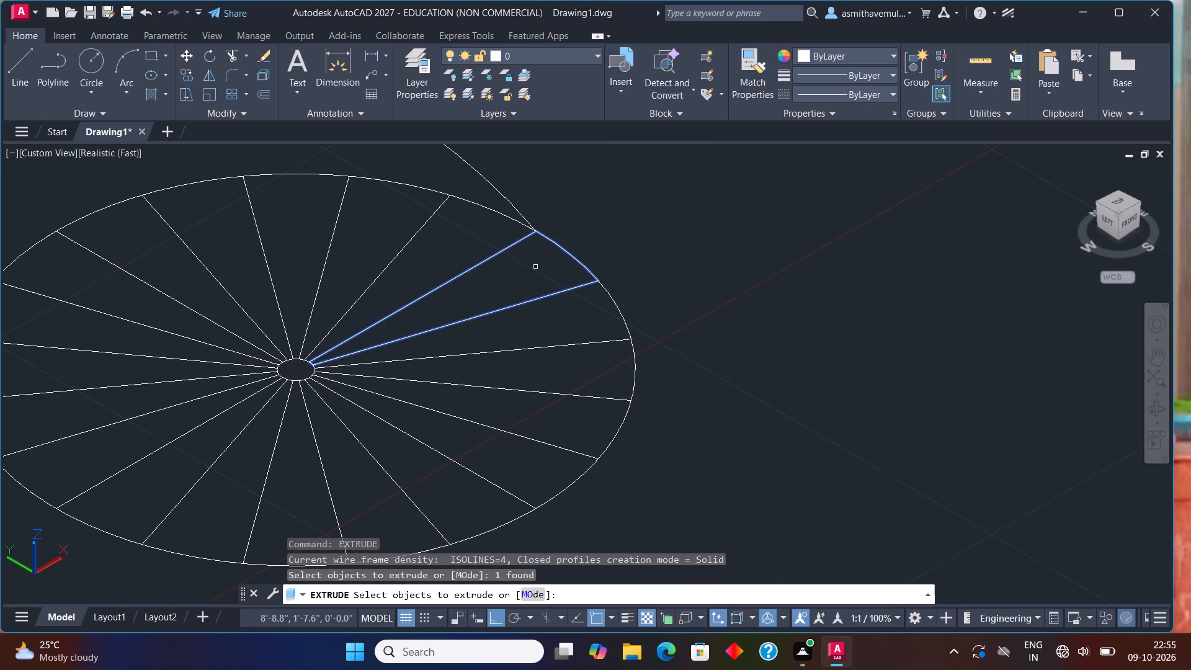
key(Return)
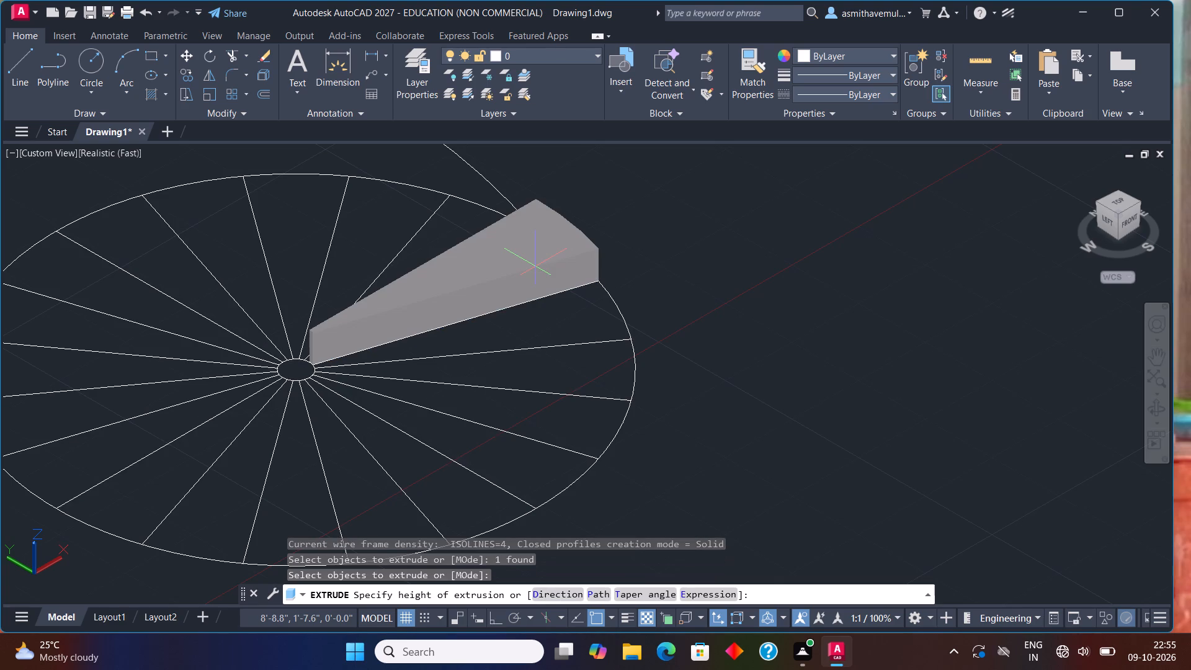
key(7)
key(shift+quotedbl)
key(Return)
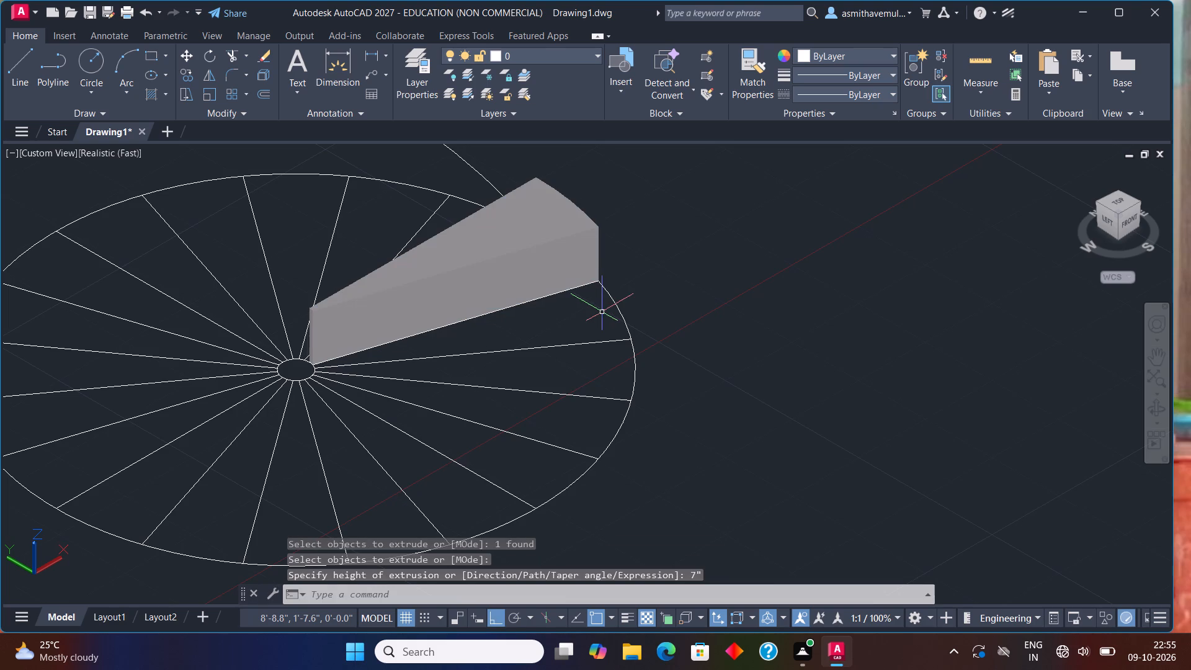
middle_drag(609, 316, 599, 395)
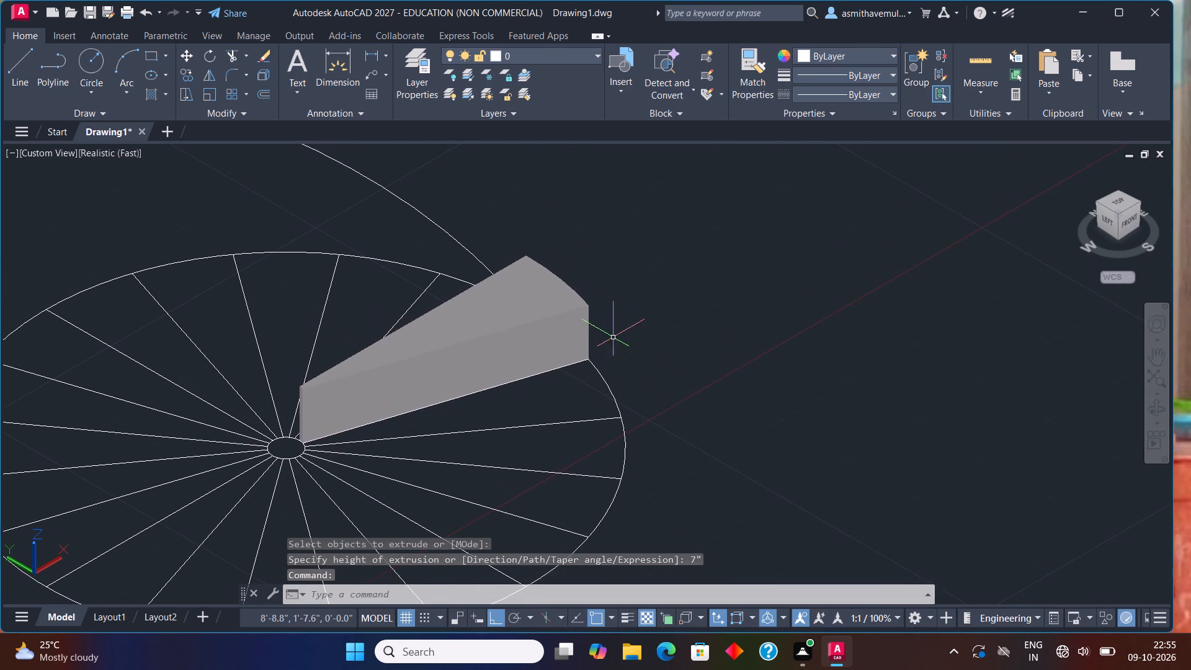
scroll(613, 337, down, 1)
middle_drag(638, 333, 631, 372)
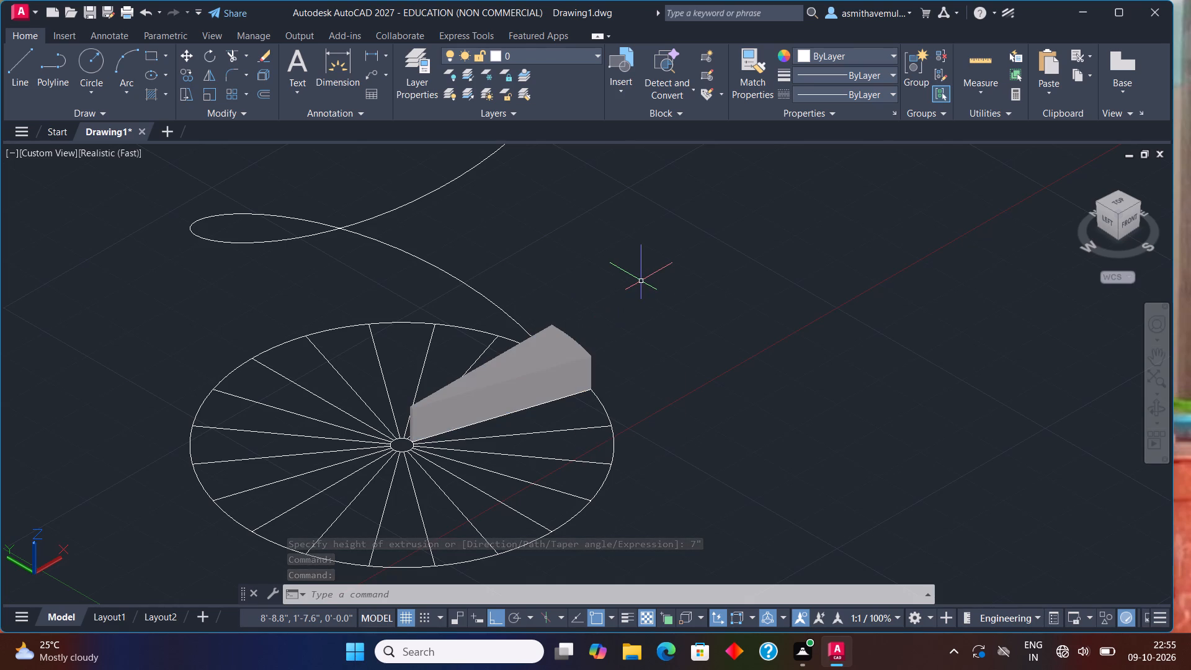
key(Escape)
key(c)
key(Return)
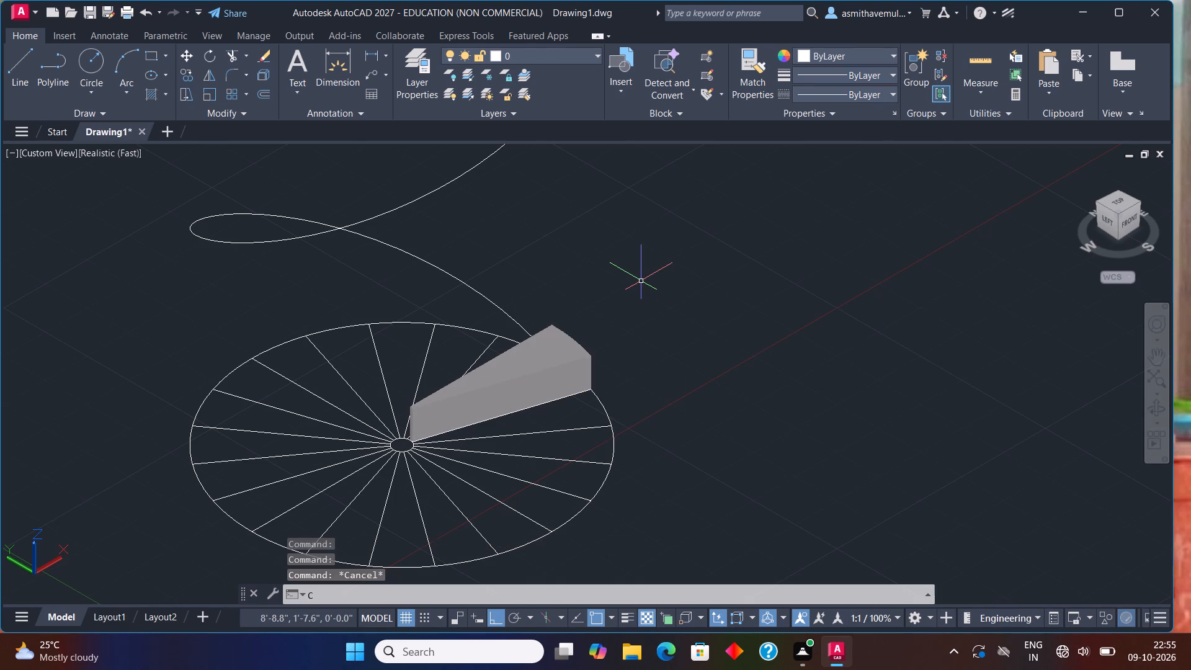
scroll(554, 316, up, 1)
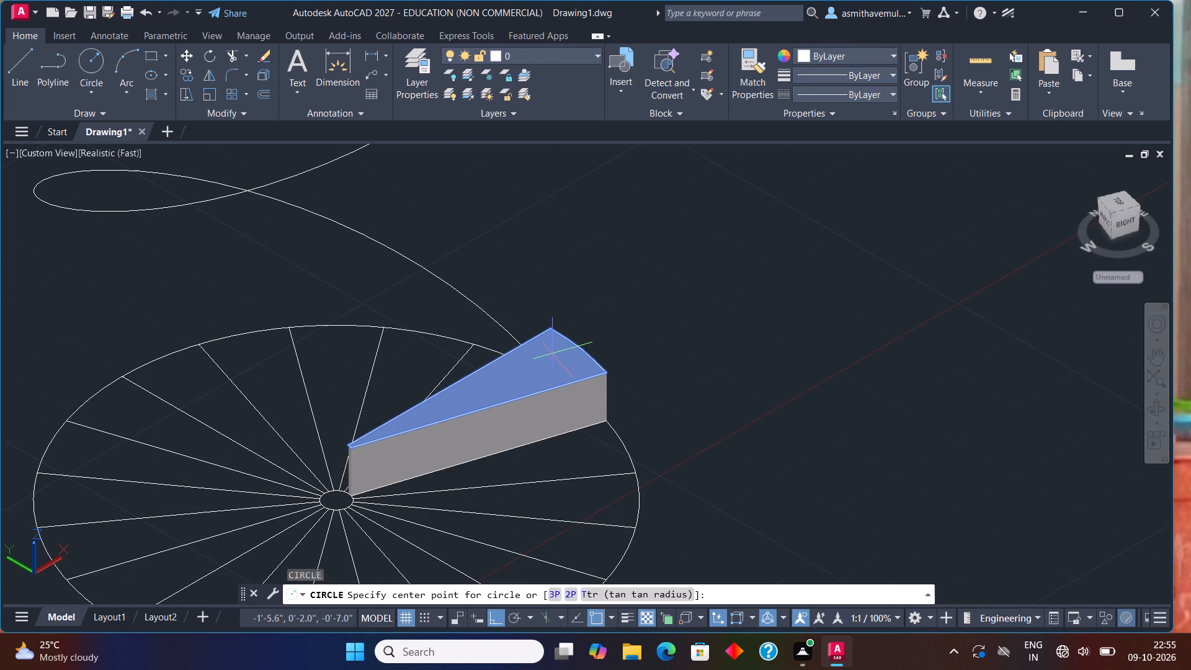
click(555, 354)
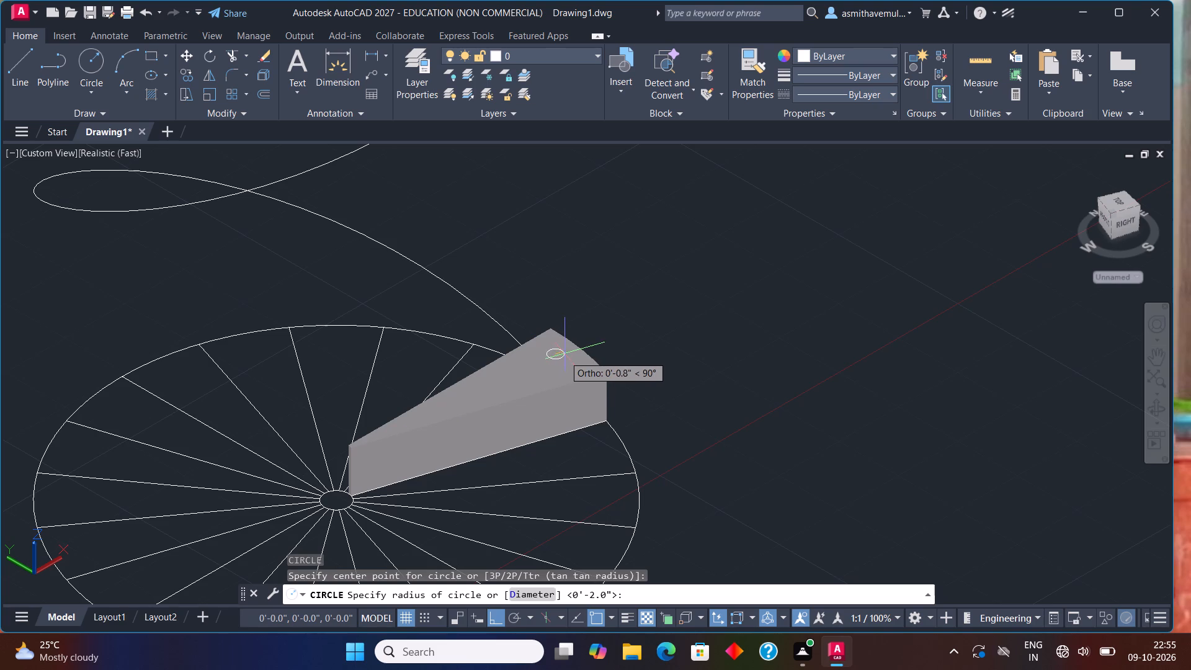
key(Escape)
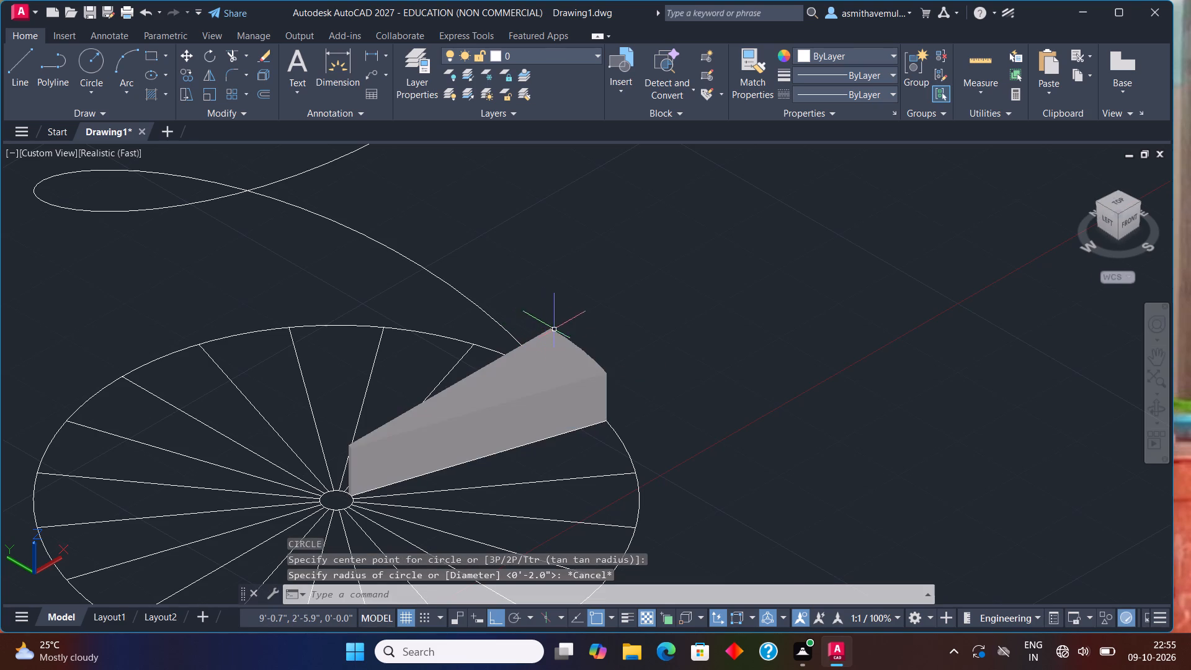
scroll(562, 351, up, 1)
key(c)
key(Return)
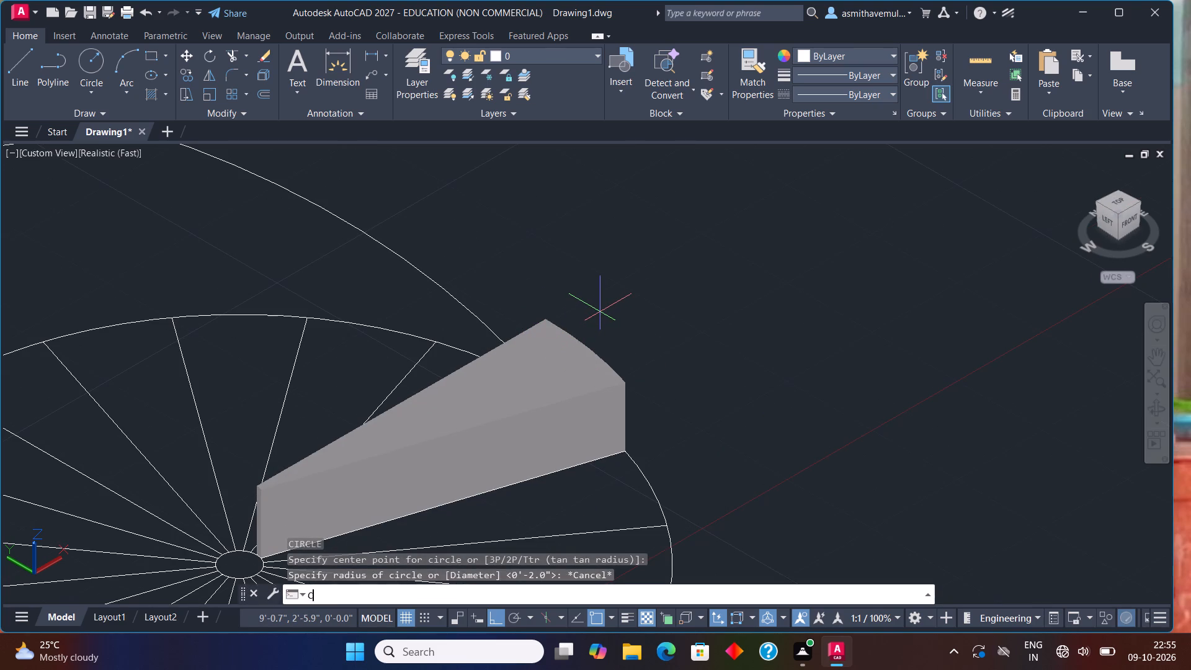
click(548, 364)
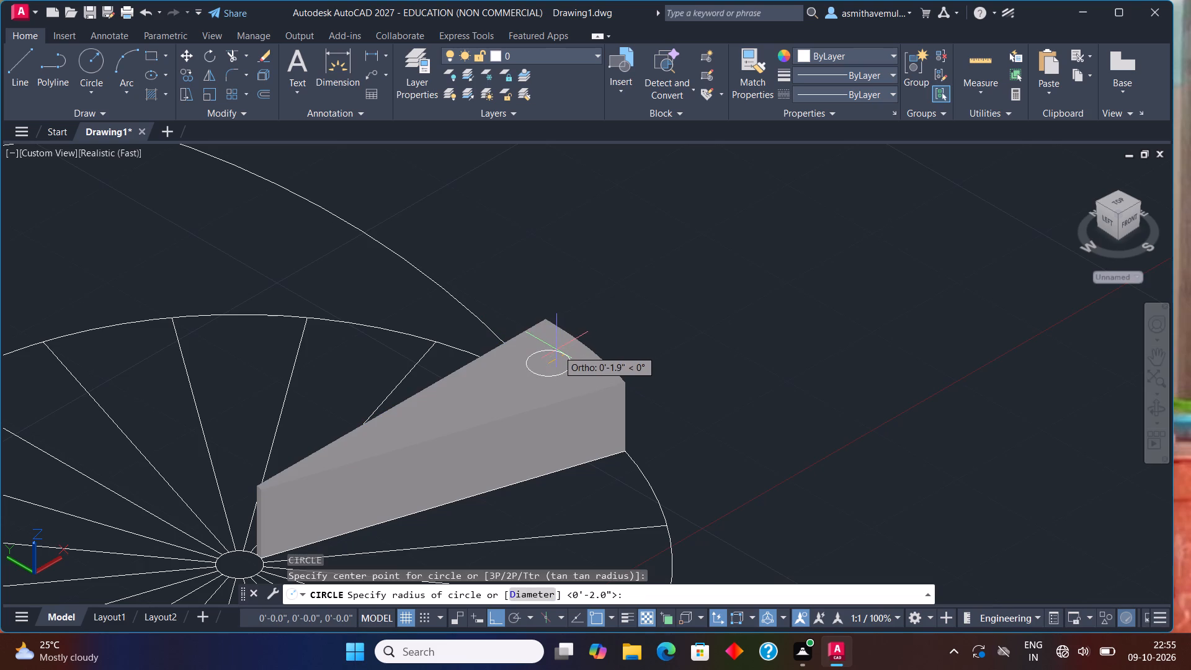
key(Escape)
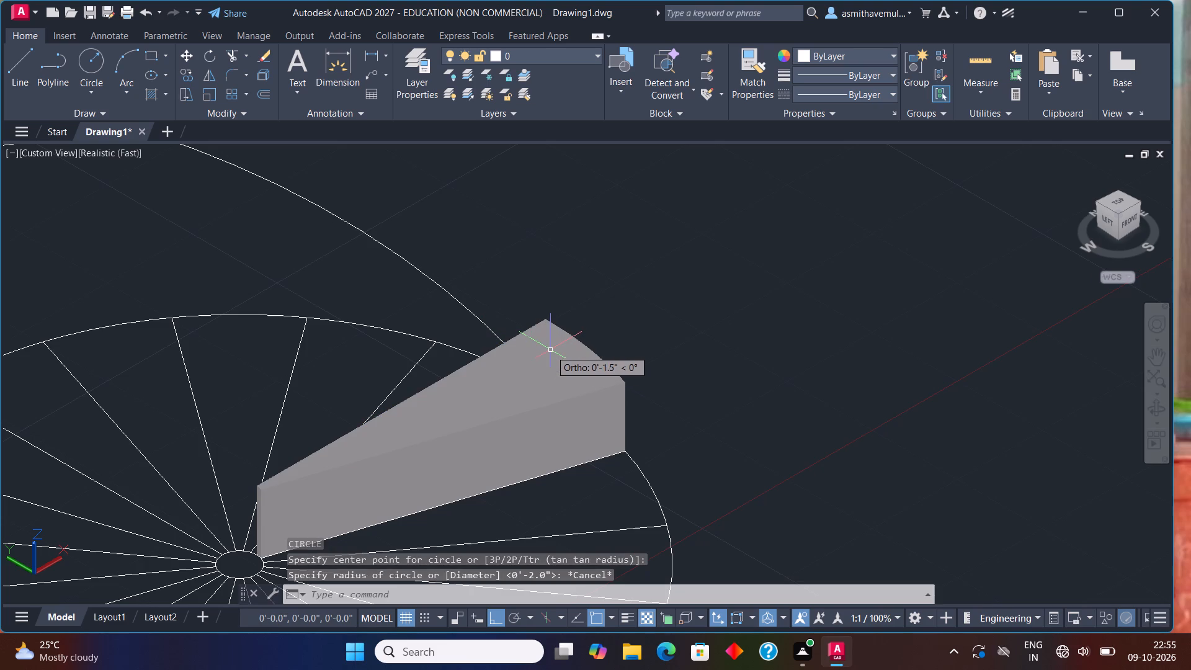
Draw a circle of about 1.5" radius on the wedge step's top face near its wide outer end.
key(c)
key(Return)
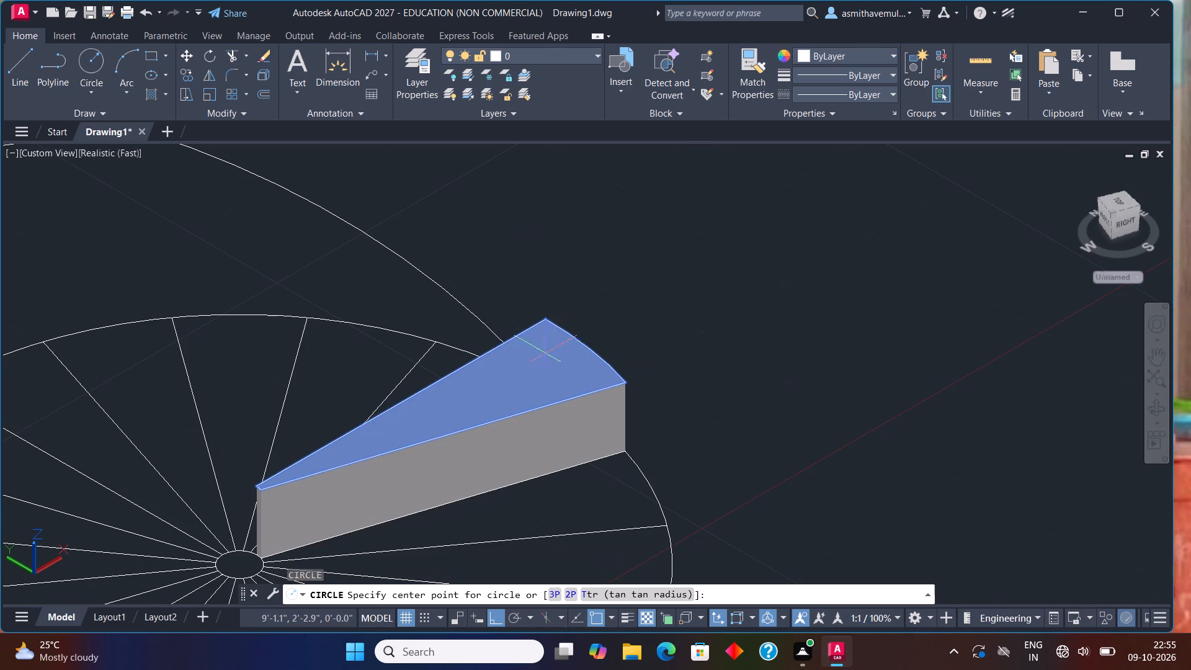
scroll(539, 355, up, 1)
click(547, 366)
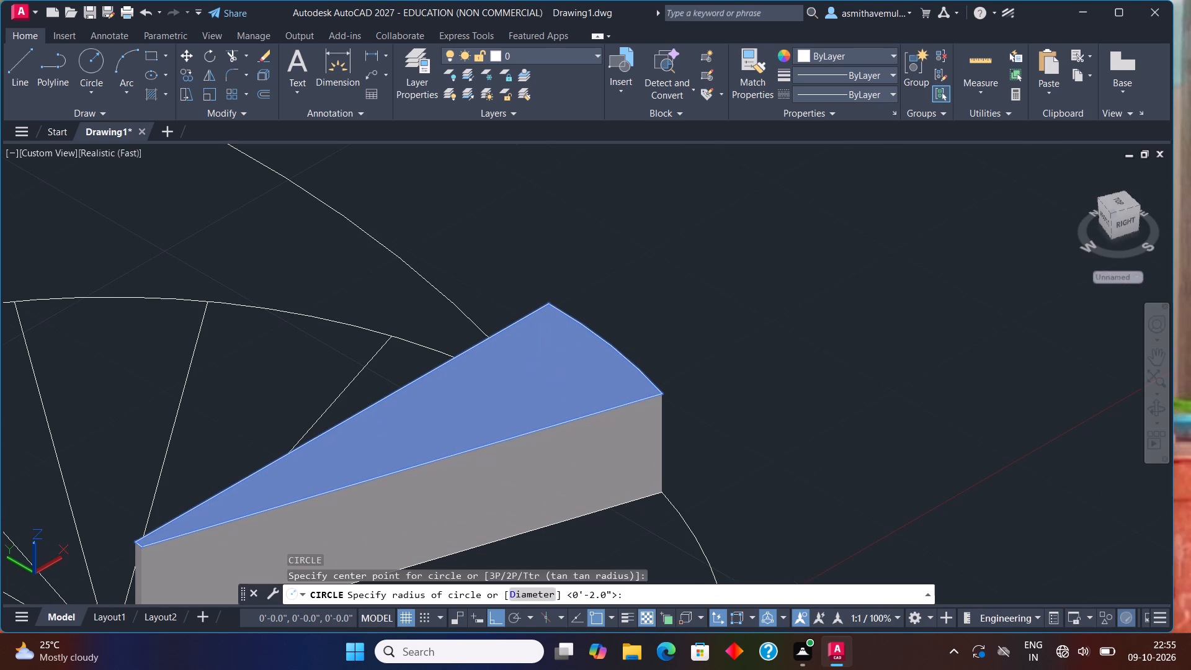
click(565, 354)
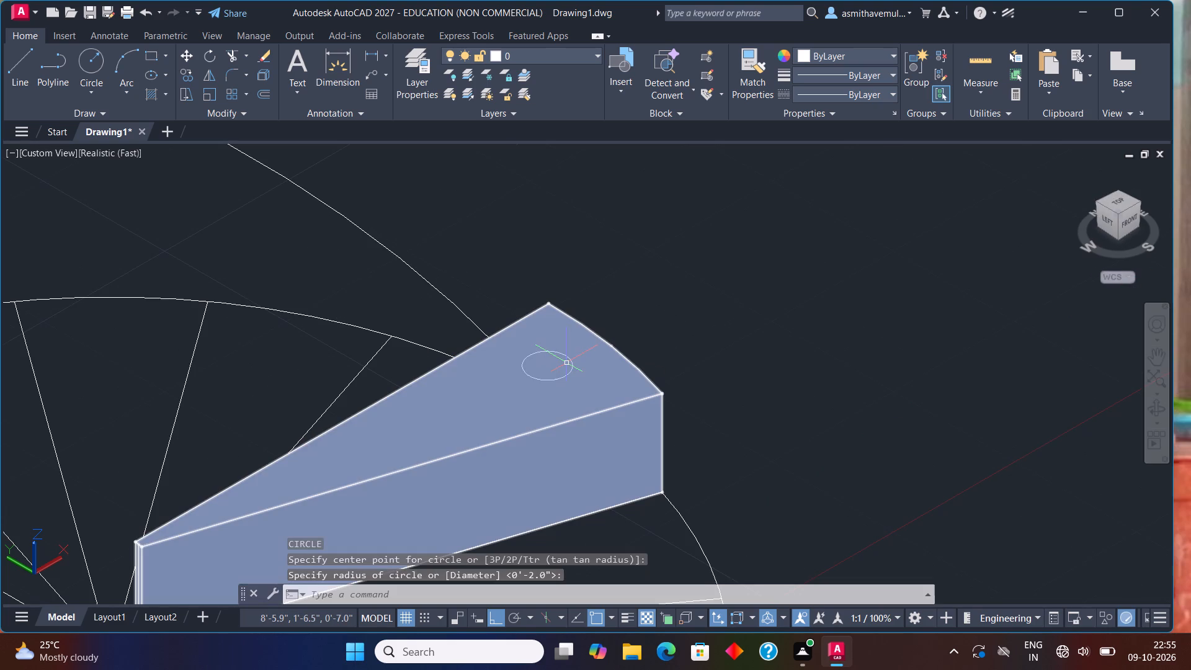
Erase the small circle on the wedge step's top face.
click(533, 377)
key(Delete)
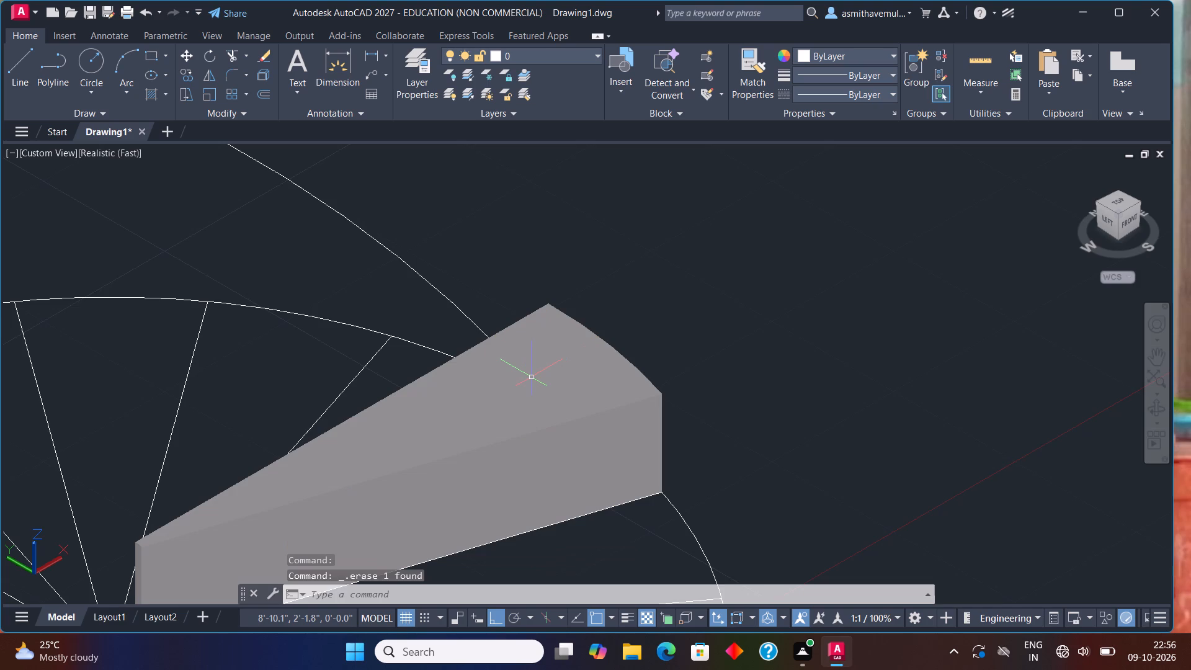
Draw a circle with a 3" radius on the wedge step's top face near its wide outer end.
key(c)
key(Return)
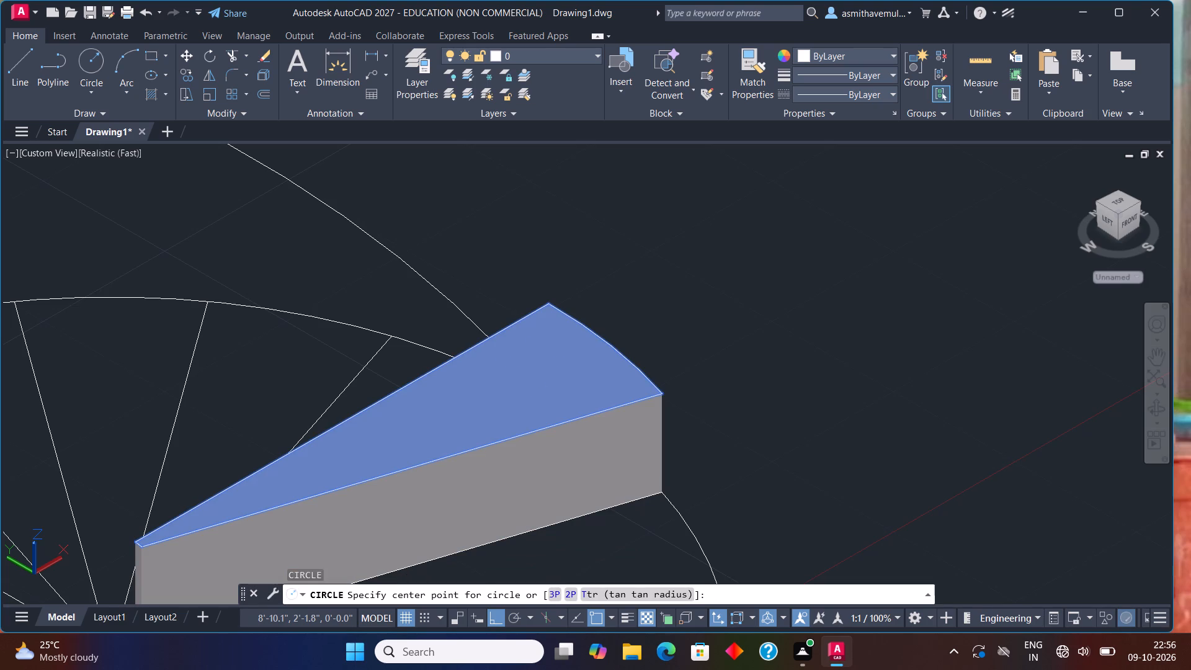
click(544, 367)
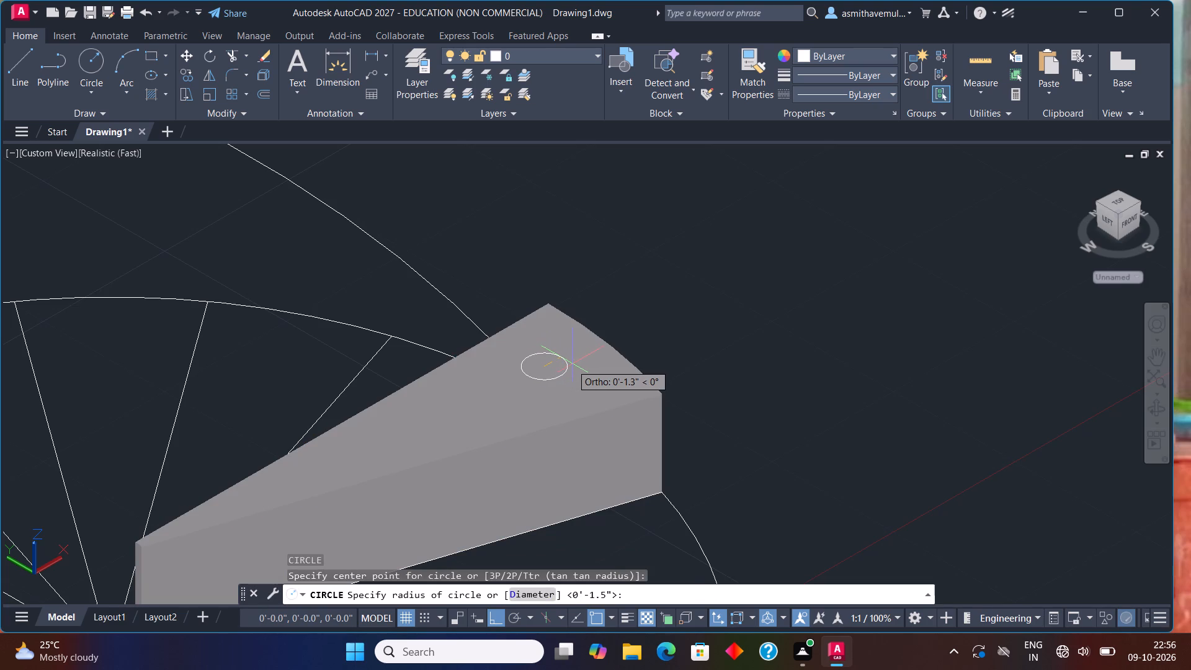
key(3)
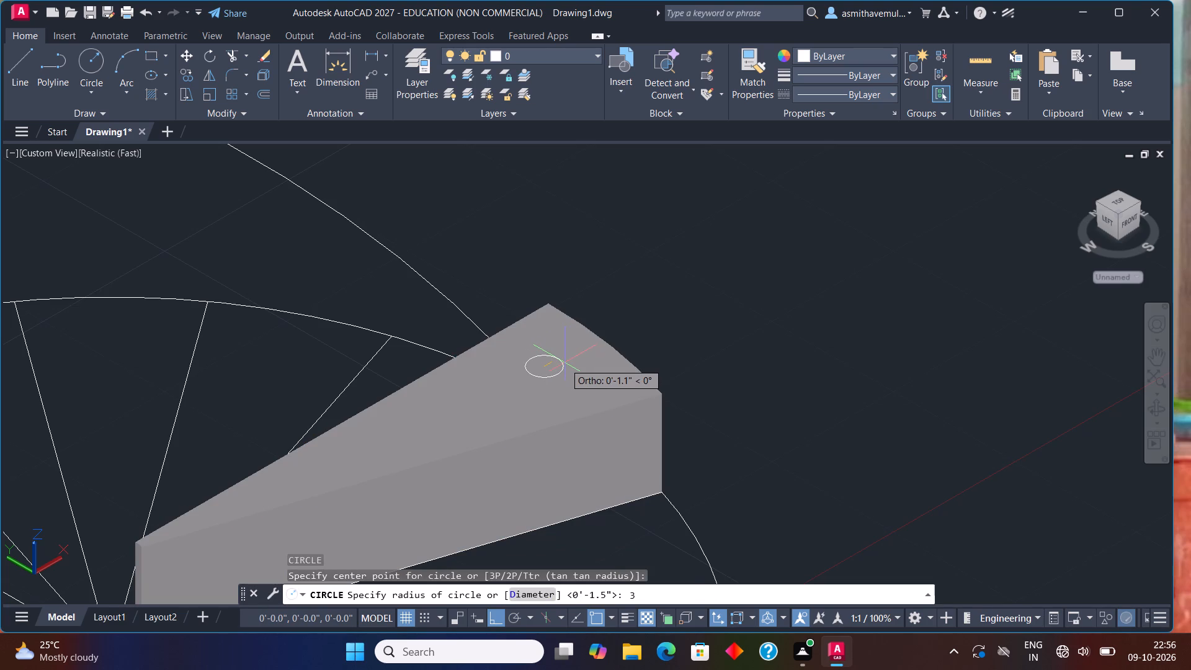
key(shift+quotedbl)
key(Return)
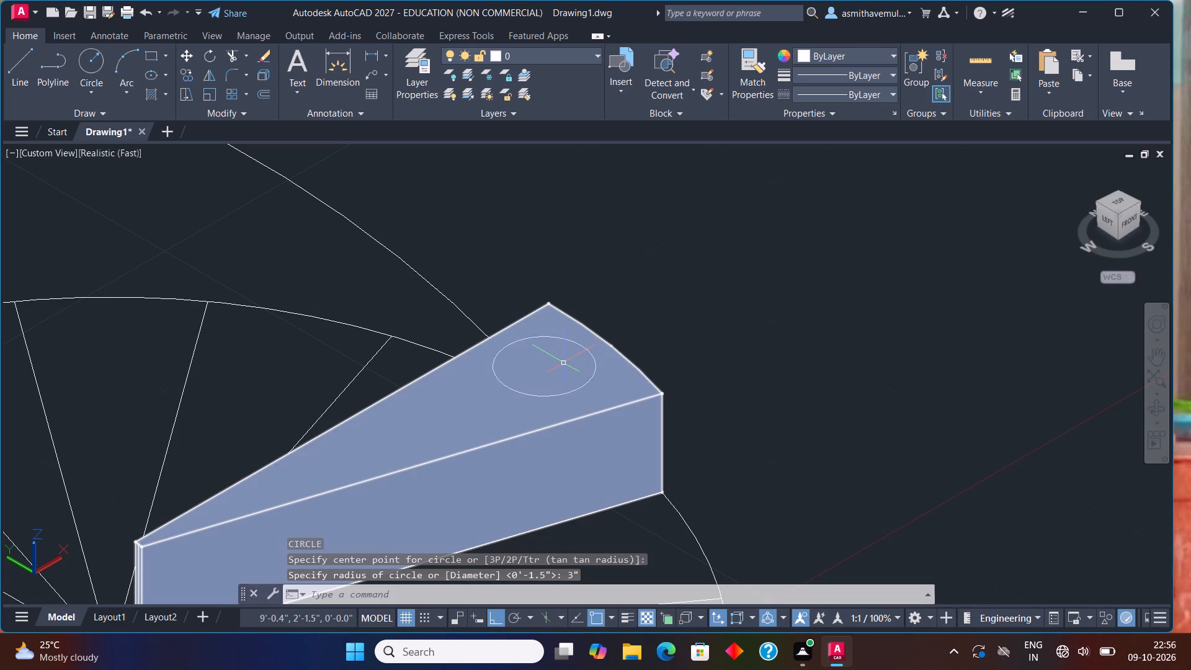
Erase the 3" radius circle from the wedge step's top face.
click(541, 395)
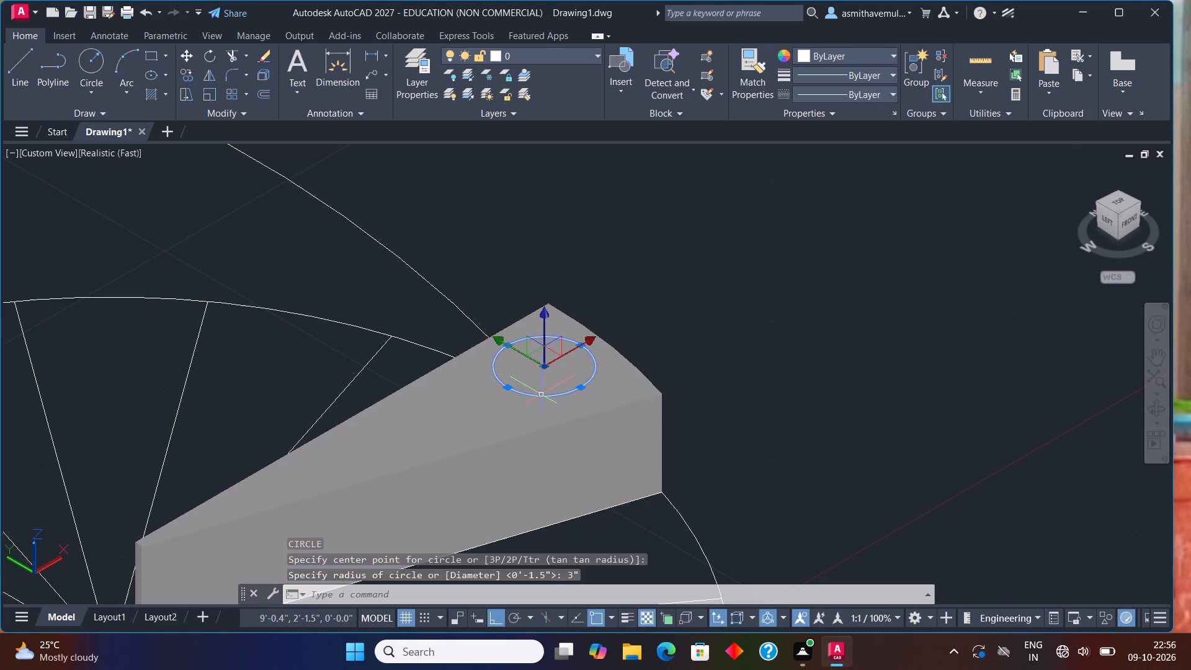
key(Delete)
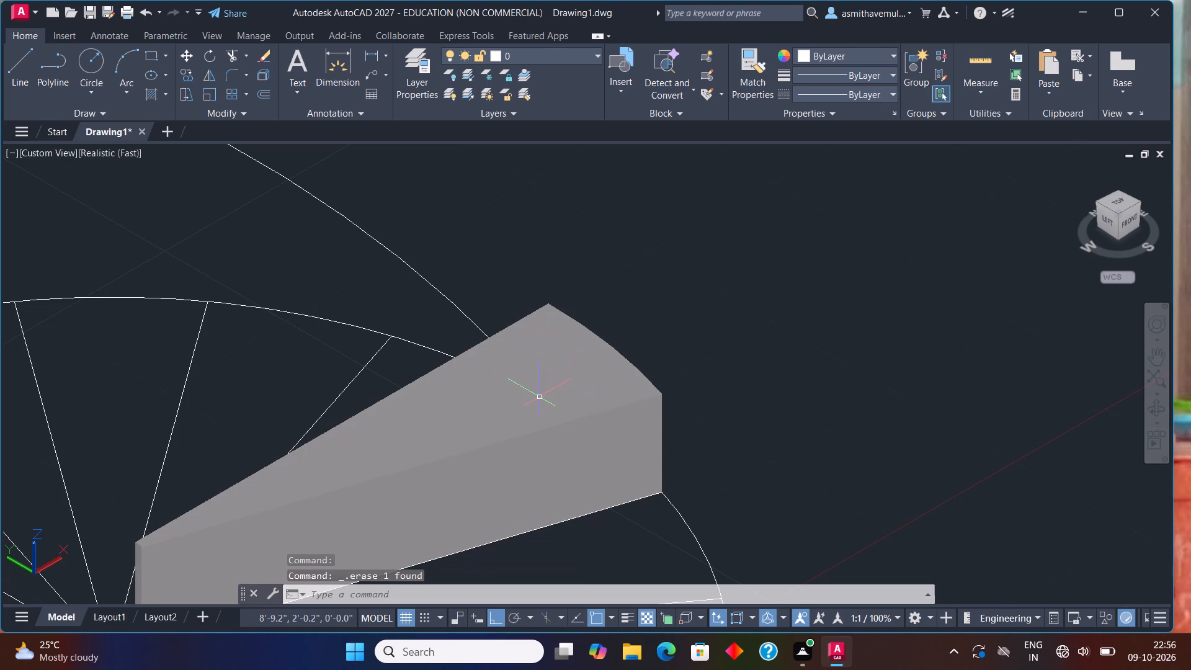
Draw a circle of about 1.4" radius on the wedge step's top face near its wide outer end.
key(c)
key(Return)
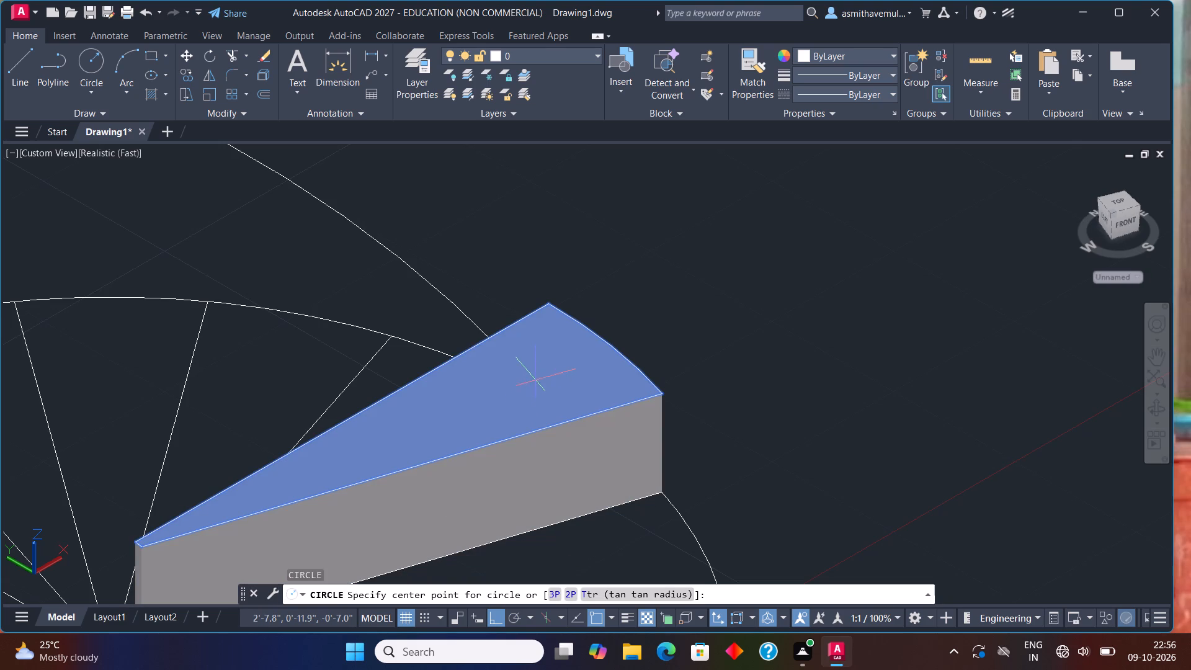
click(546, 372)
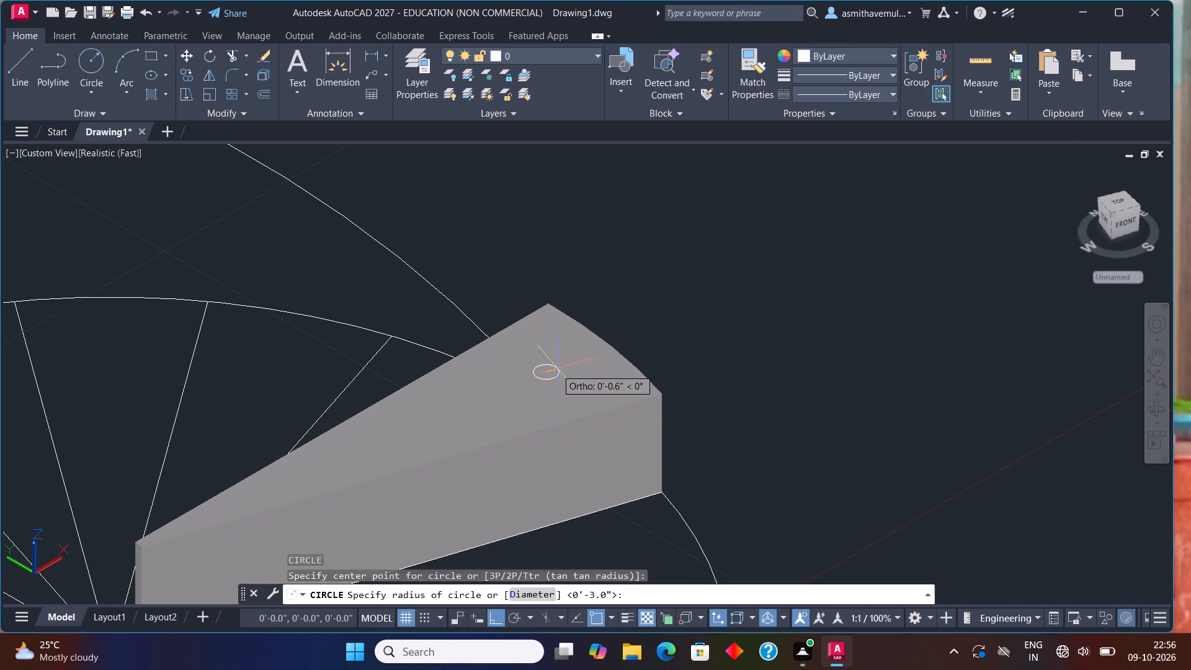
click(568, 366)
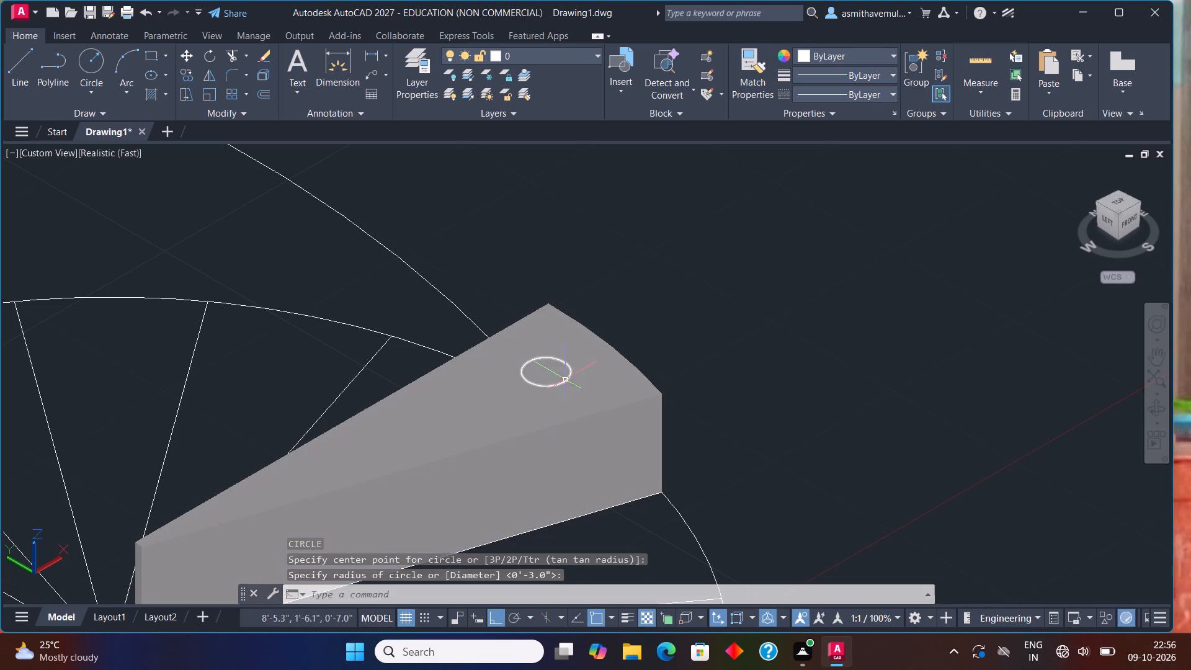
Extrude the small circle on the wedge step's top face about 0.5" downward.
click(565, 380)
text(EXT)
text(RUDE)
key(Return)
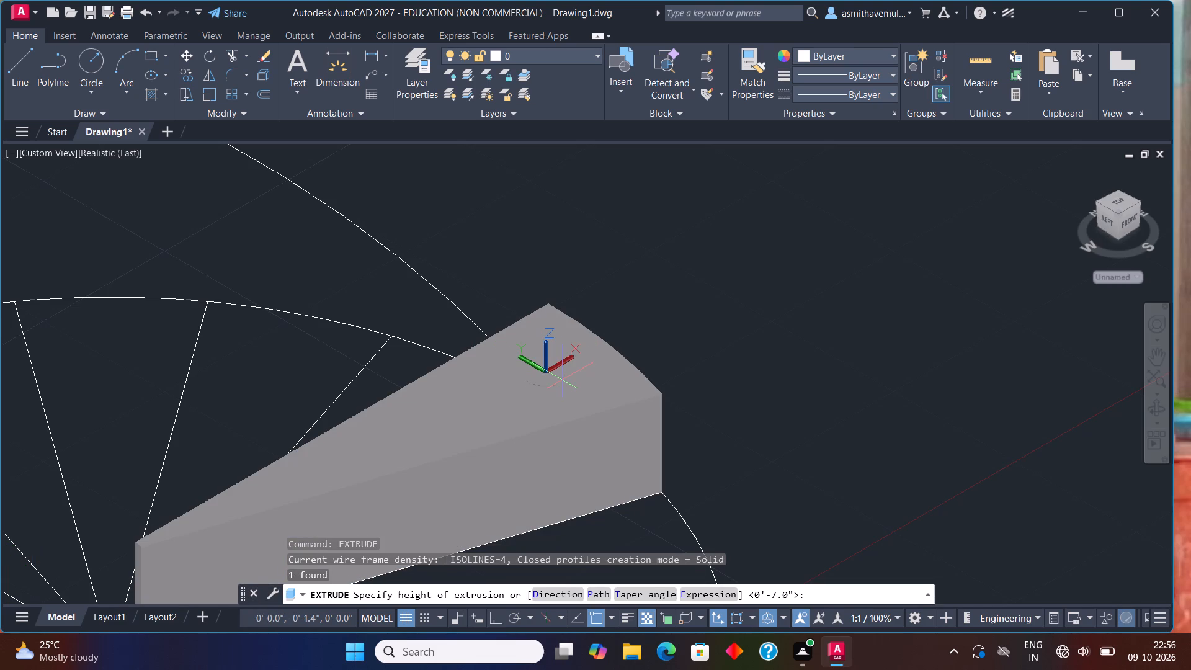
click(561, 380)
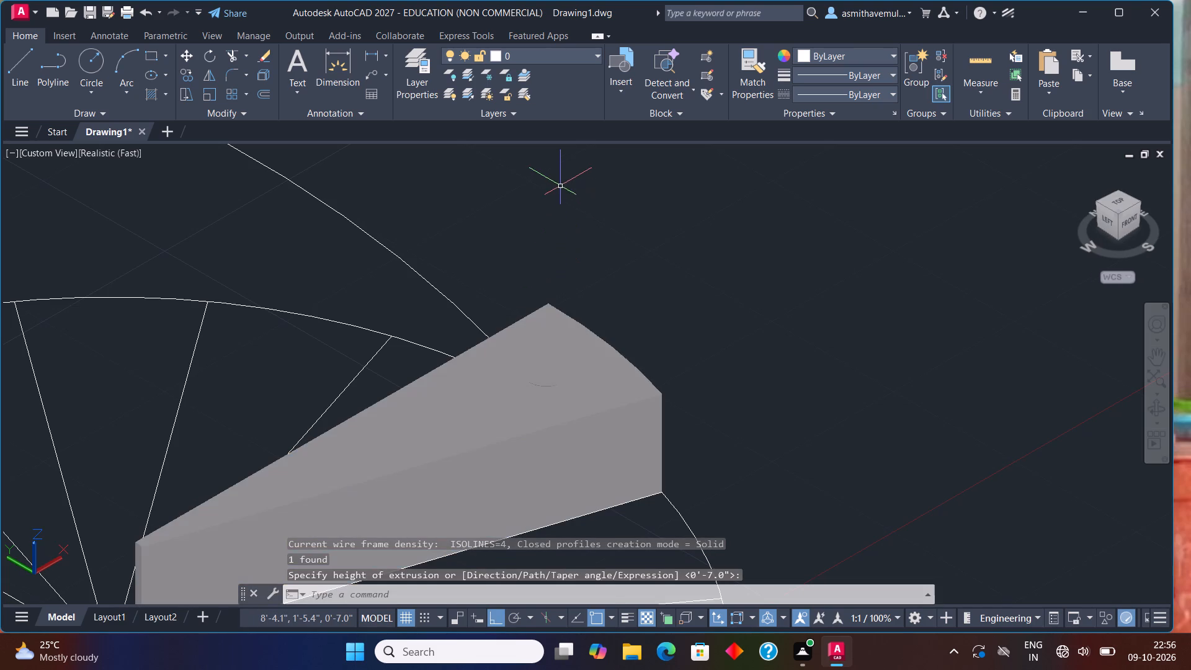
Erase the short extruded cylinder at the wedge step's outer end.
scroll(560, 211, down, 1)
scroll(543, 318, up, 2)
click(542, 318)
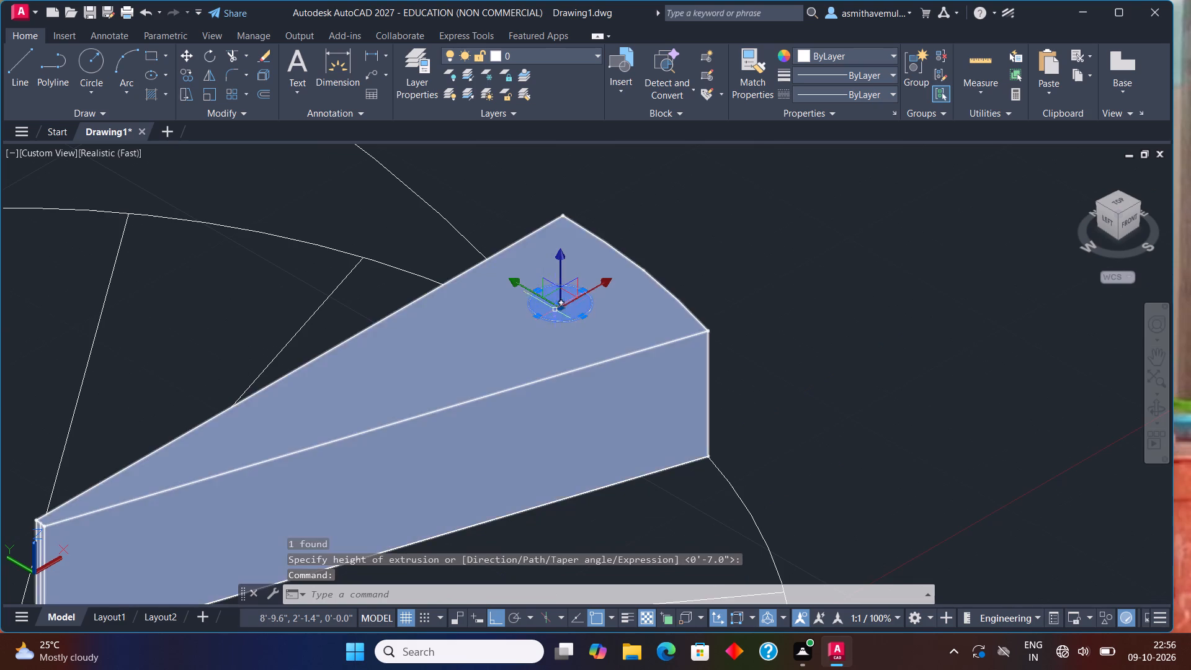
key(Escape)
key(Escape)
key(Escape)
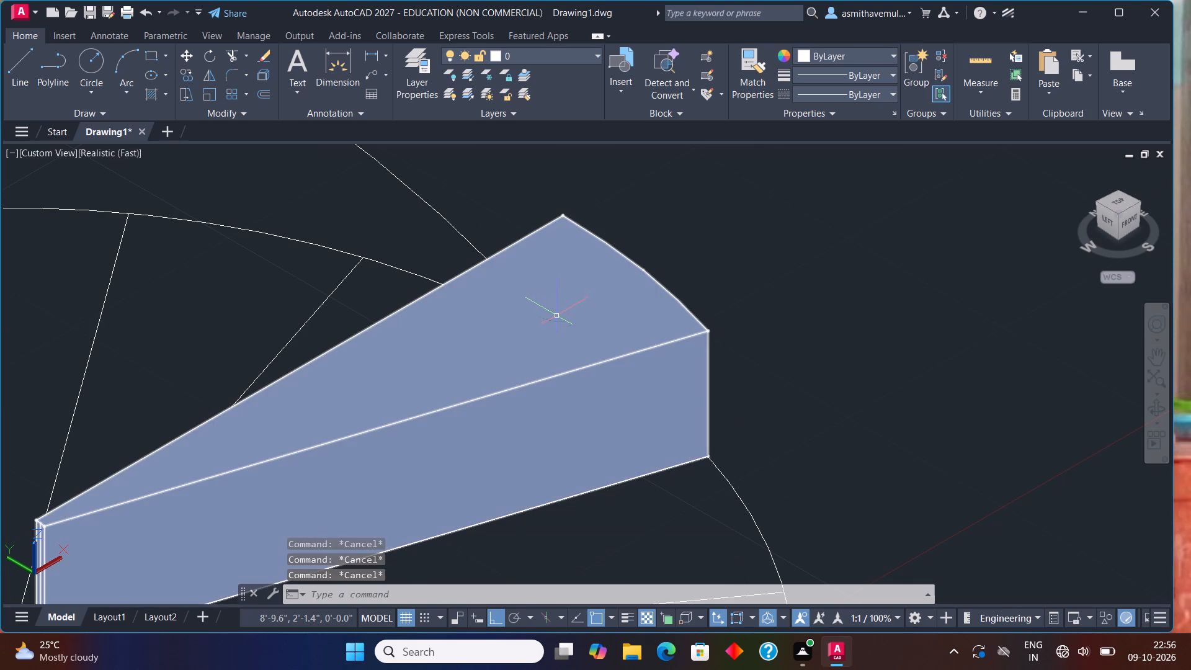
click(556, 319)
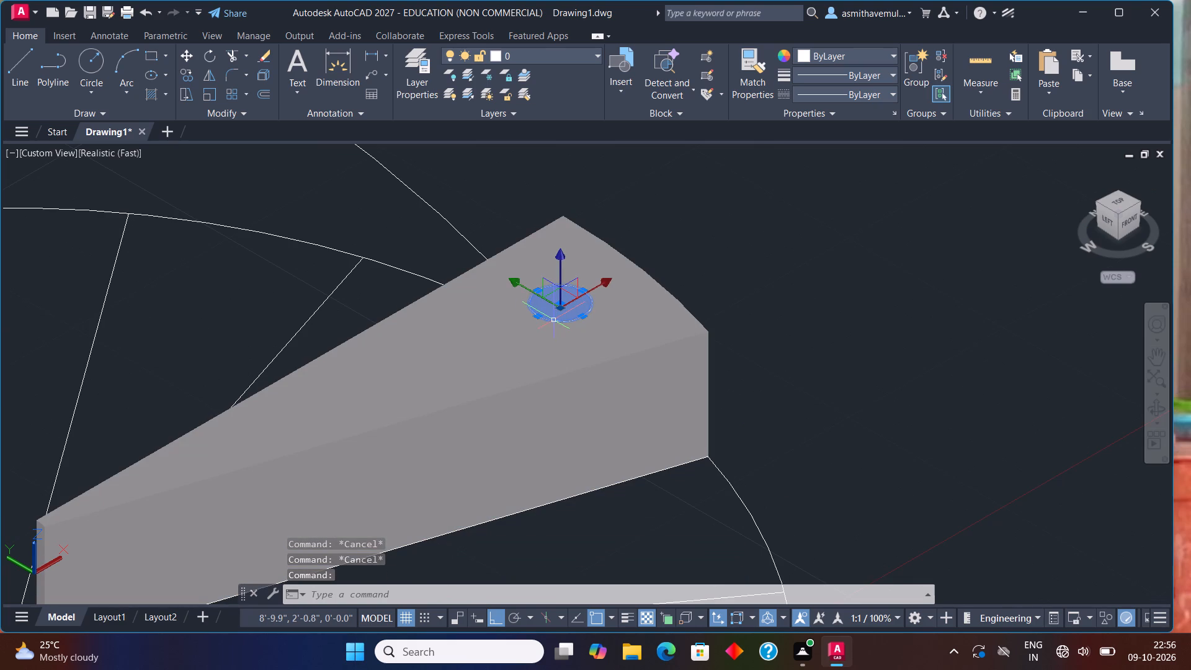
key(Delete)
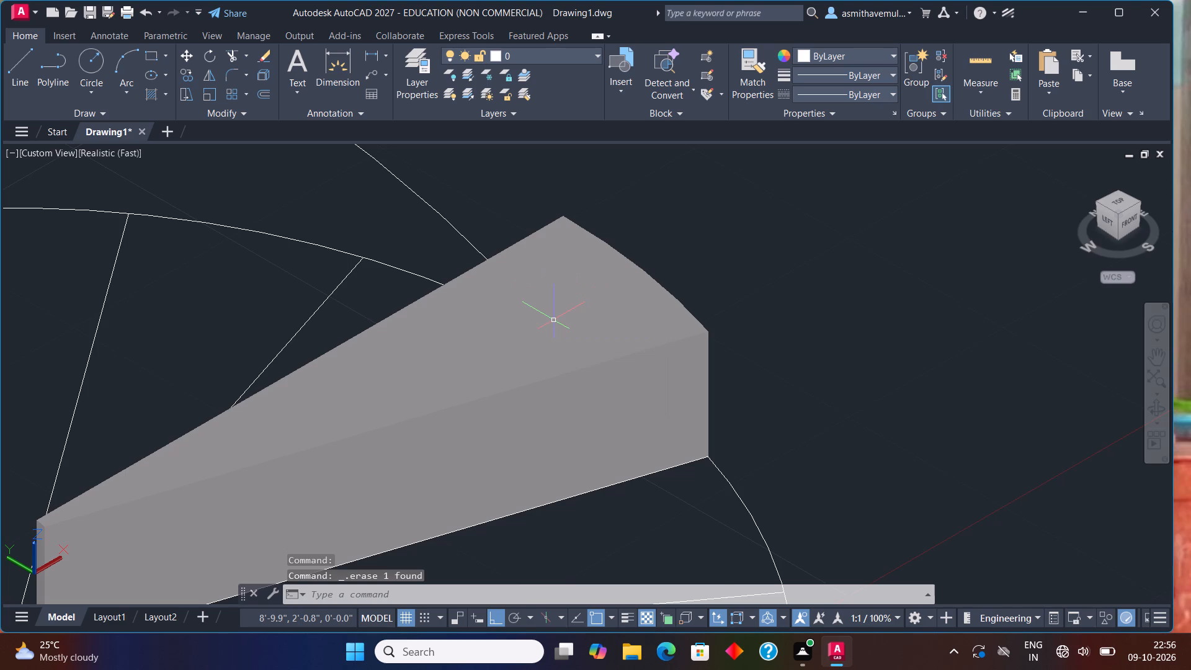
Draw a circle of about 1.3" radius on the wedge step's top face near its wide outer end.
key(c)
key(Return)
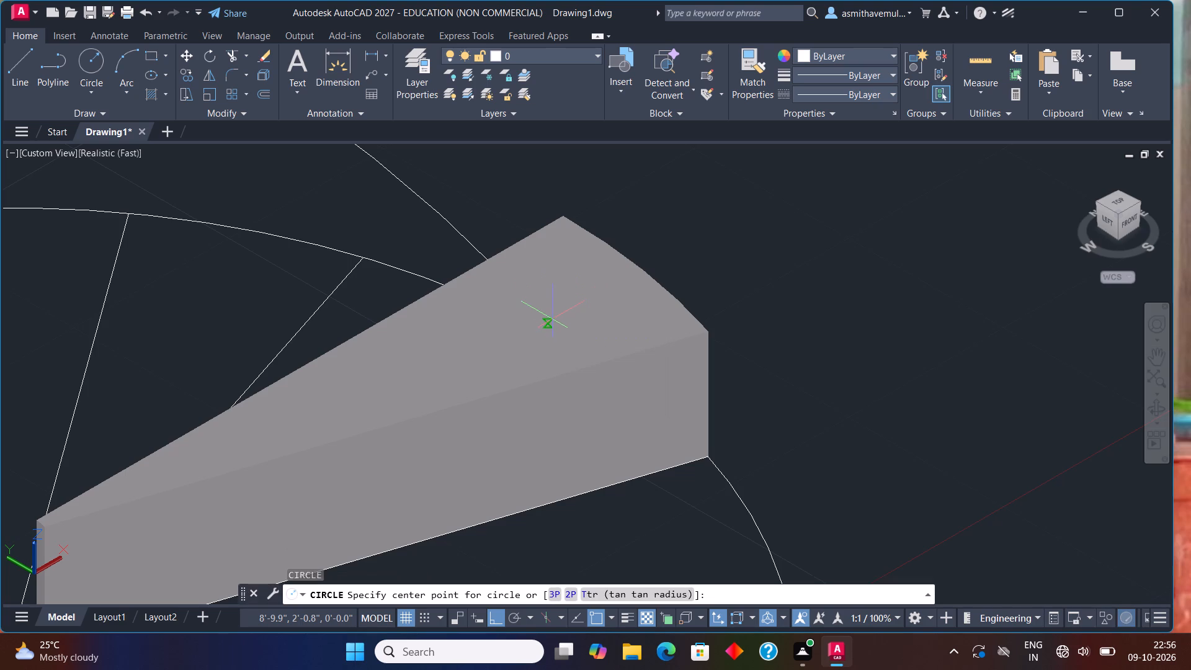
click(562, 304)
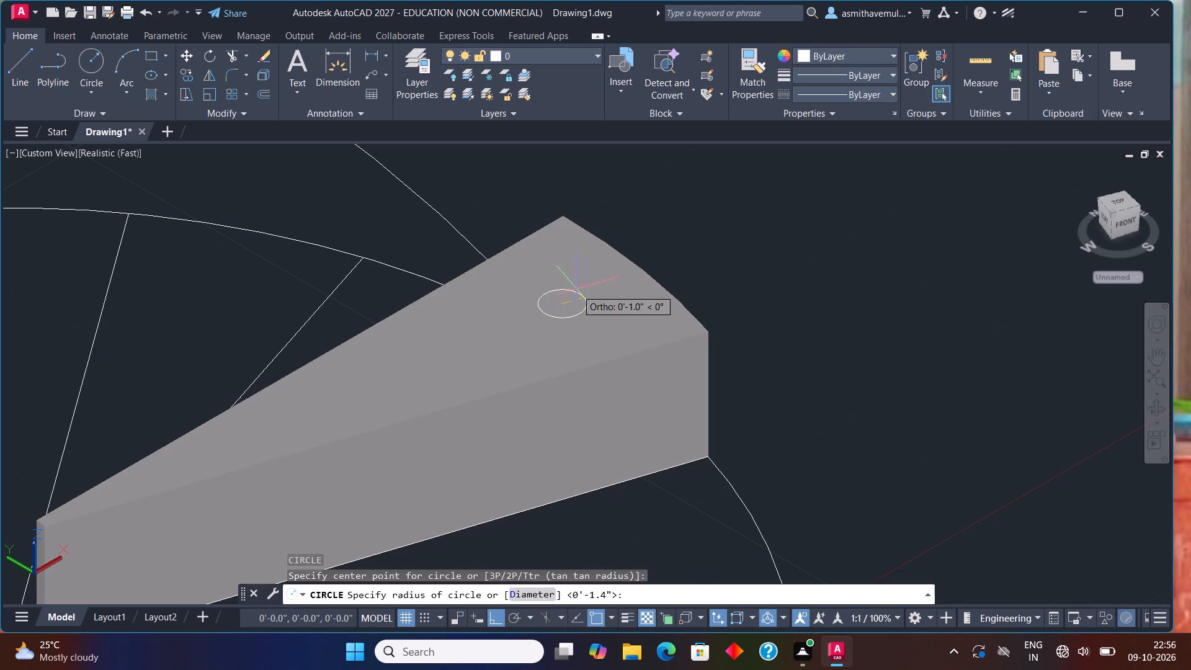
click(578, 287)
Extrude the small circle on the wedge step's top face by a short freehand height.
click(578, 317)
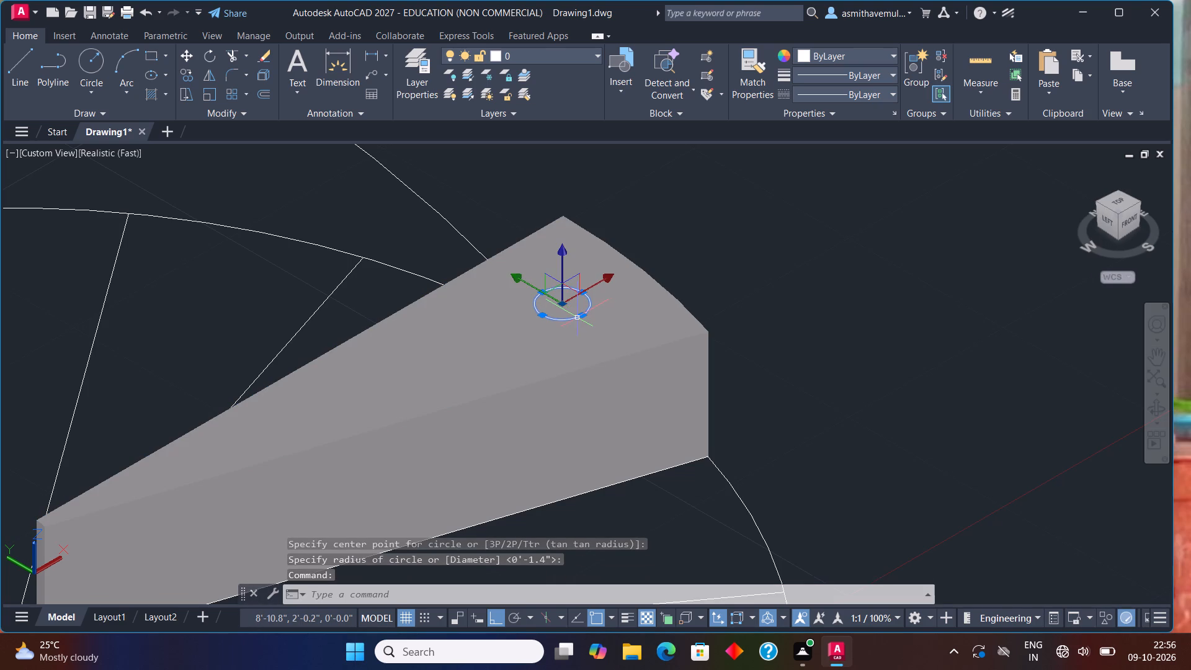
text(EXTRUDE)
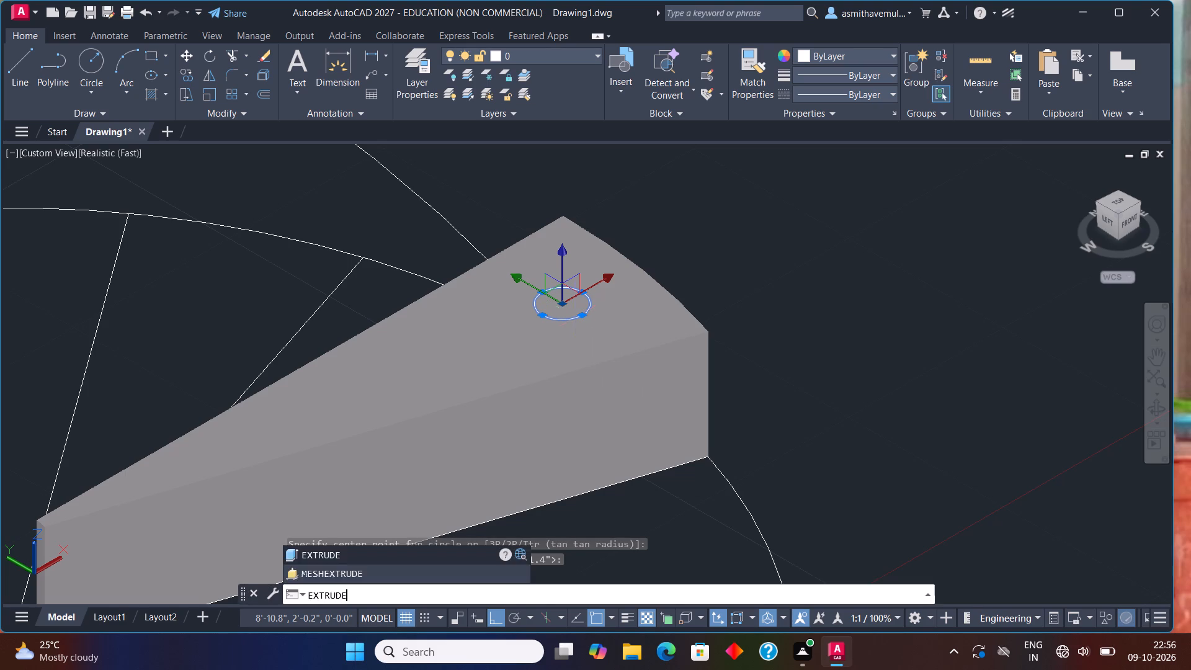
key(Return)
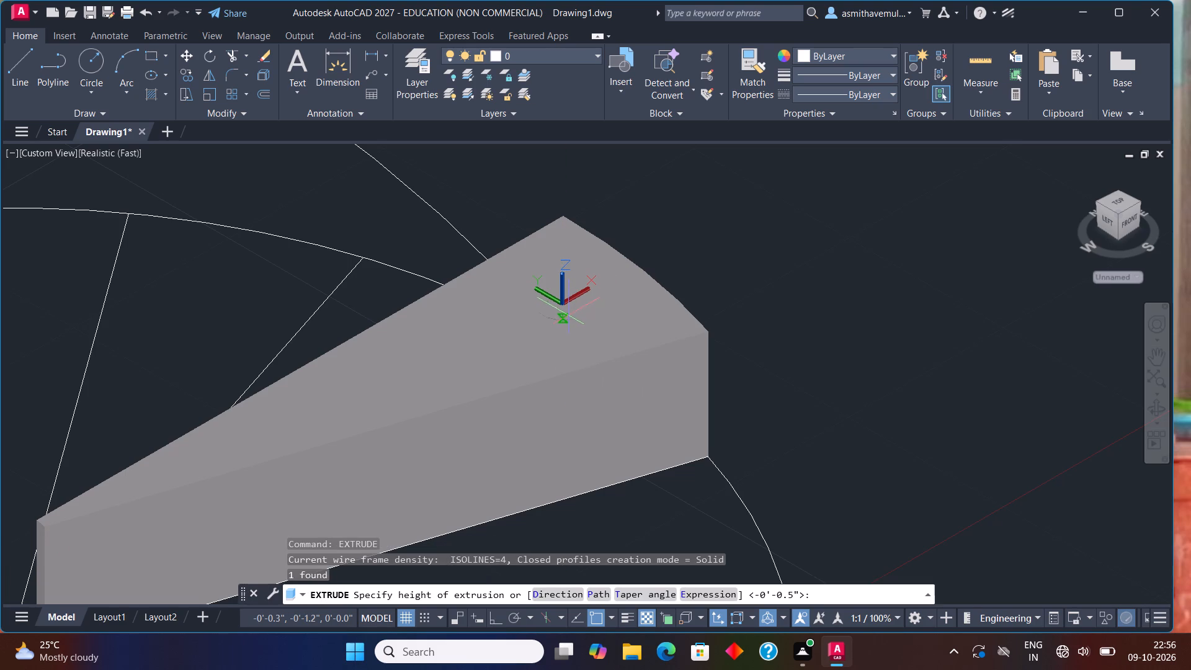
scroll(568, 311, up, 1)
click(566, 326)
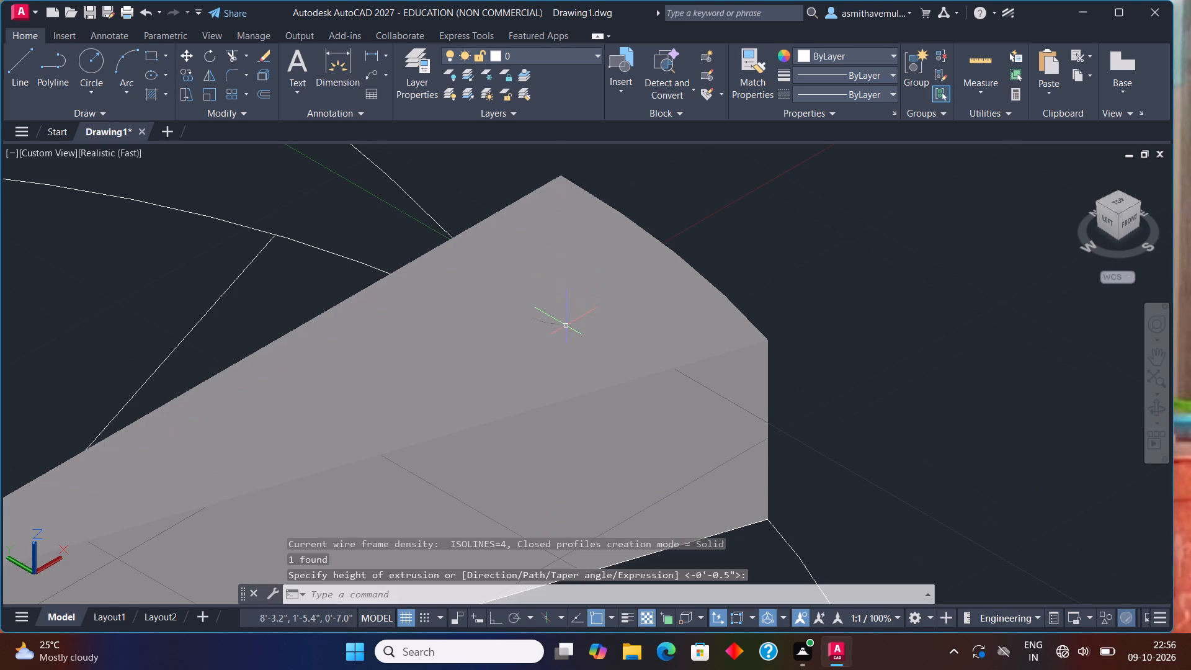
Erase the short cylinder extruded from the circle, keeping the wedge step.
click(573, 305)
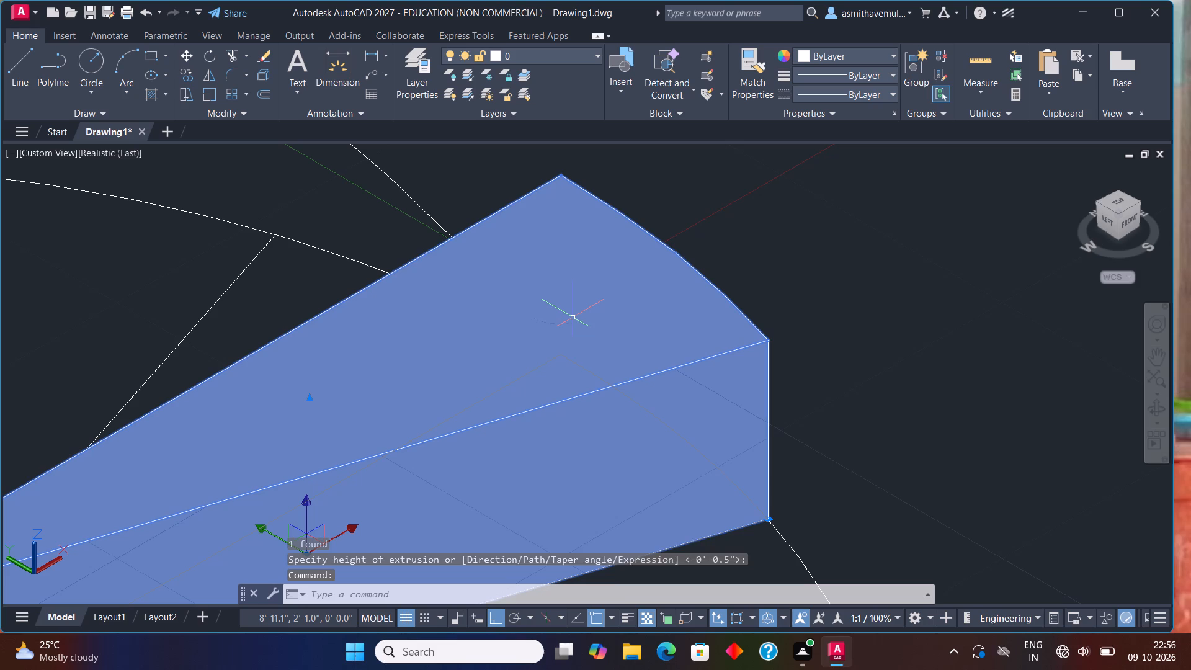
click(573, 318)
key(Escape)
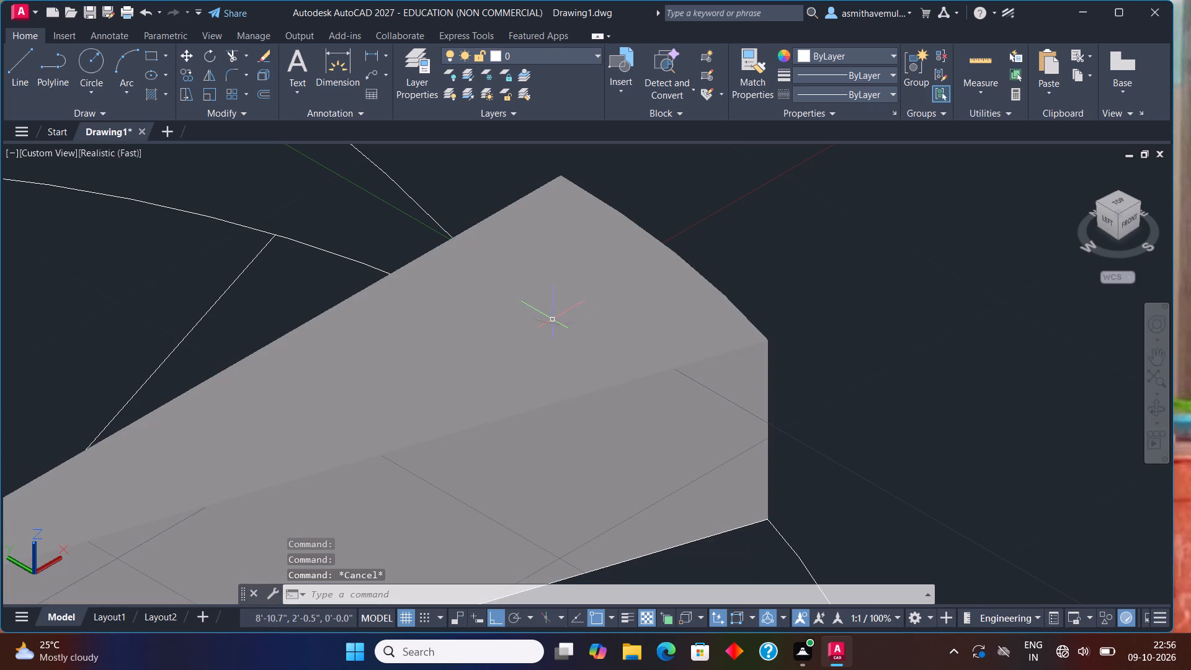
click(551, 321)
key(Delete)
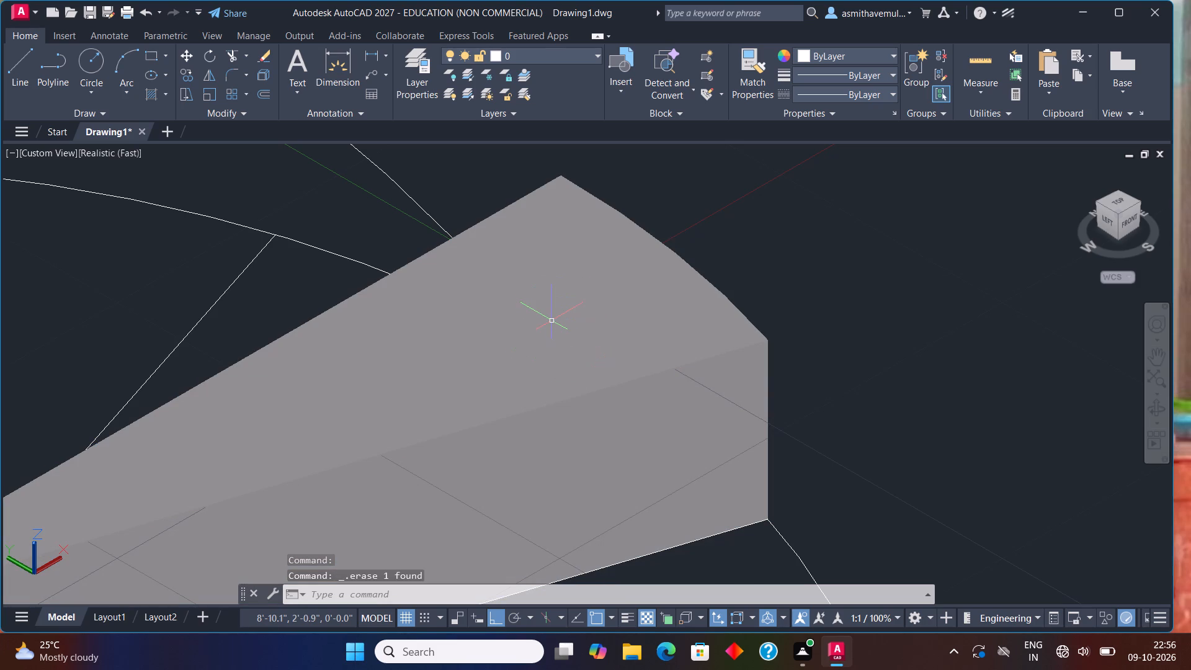
Draw a circle of about 1.1" radius on the wedge step's top face near its wide outer end.
key(c)
key(Return)
click(566, 298)
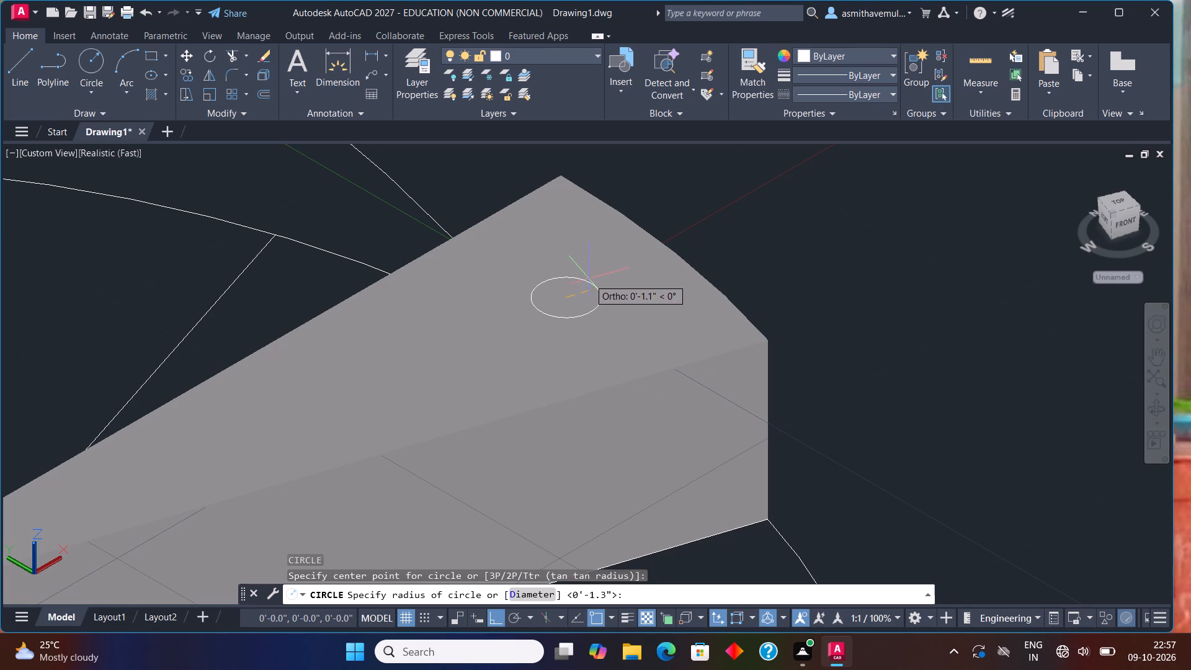
click(589, 279)
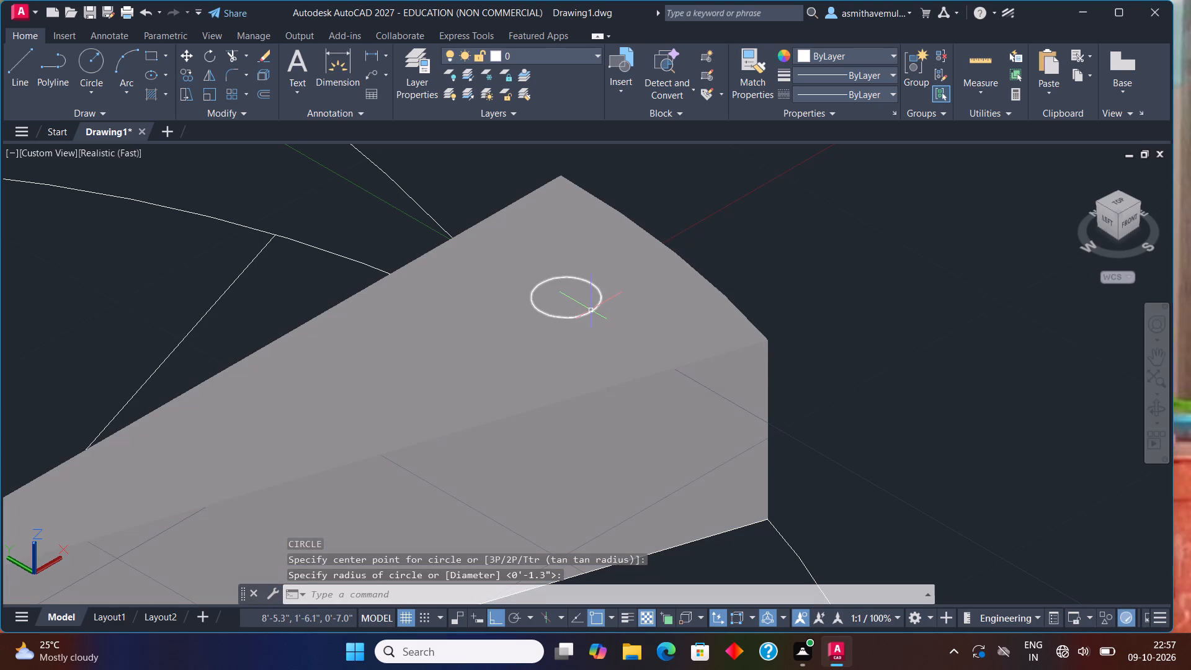
Extrude the small circle on the wedge step's top face to a height of 3' as a post.
text(EXTRUDE)
key(Return)
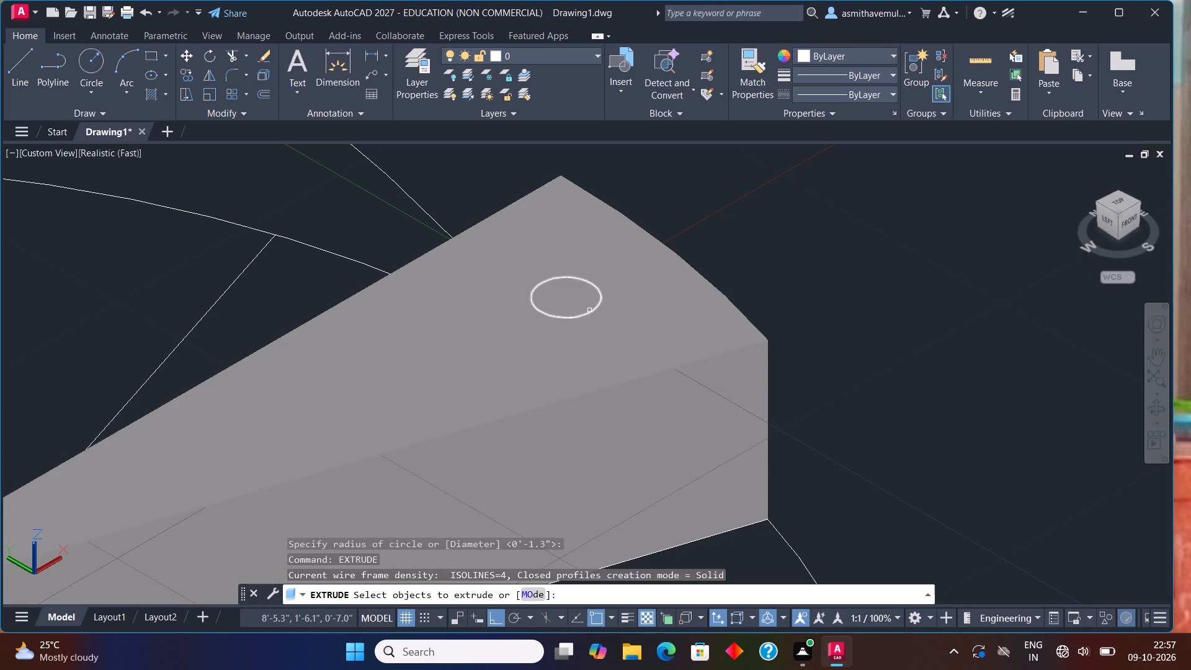
click(588, 310)
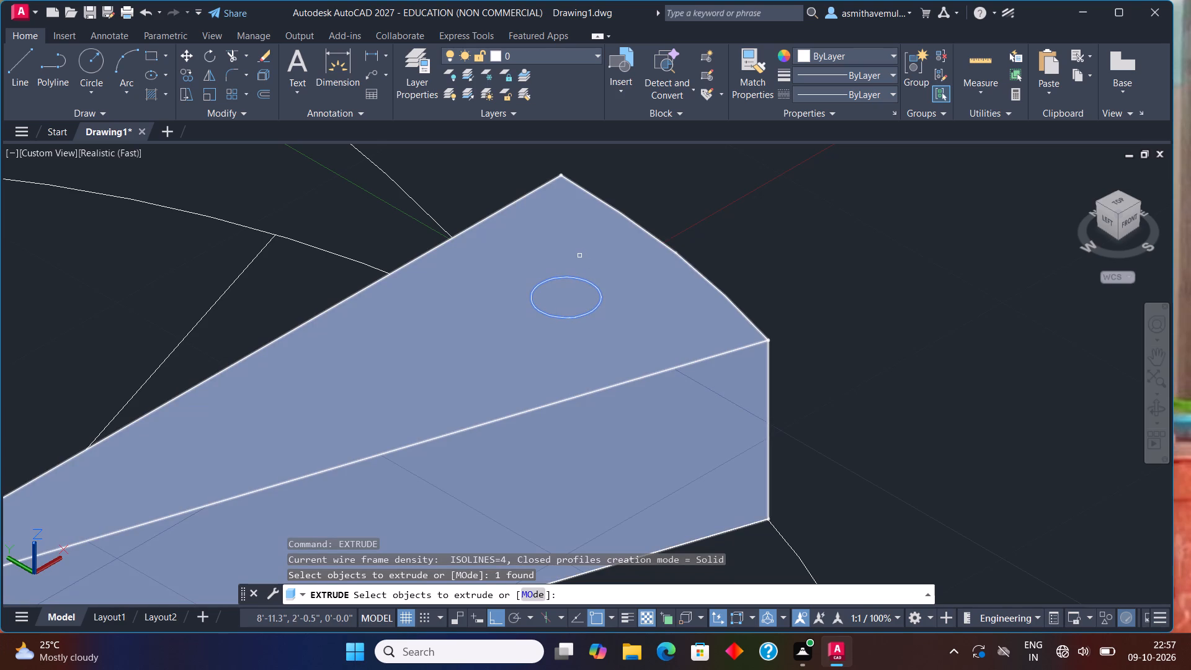
key(Return)
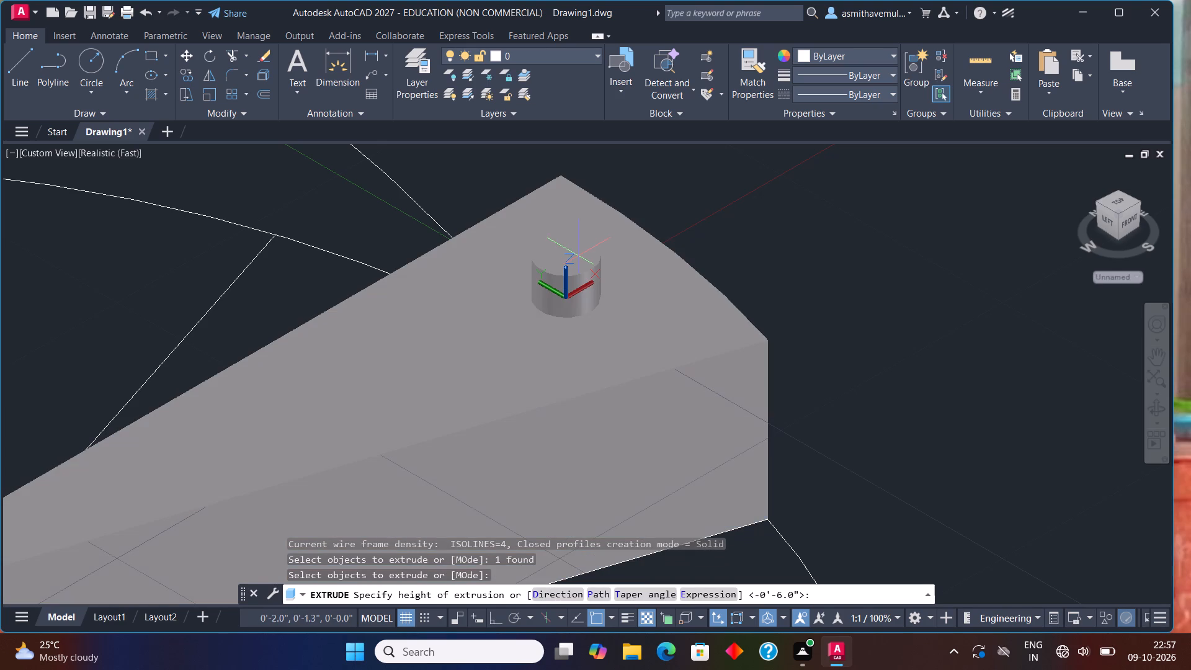
scroll(569, 225, down, 1)
middle_drag(569, 228, 545, 340)
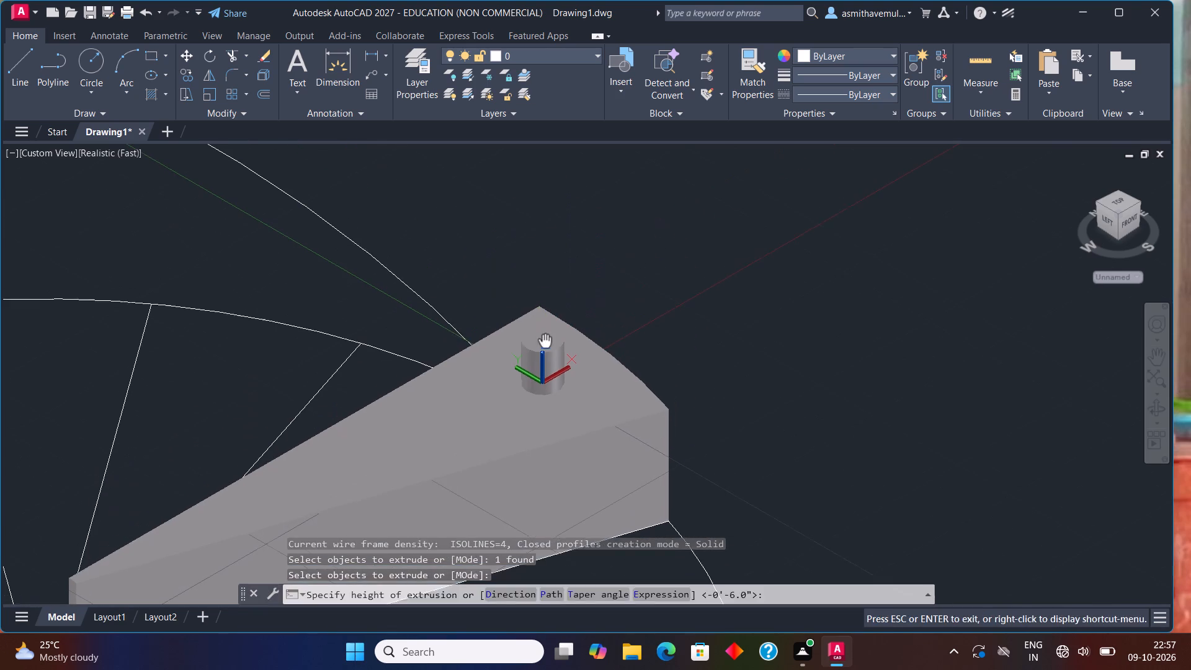
middle_drag(545, 340, 544, 341)
text(3')
key(Return)
scroll(531, 253, down, 3)
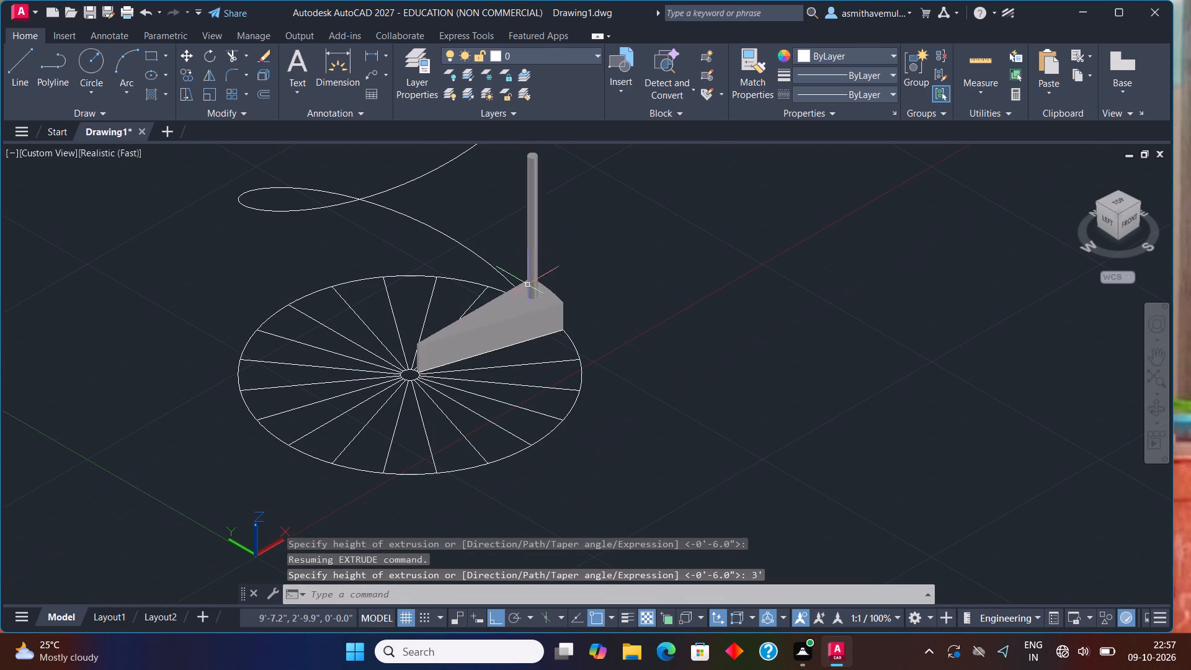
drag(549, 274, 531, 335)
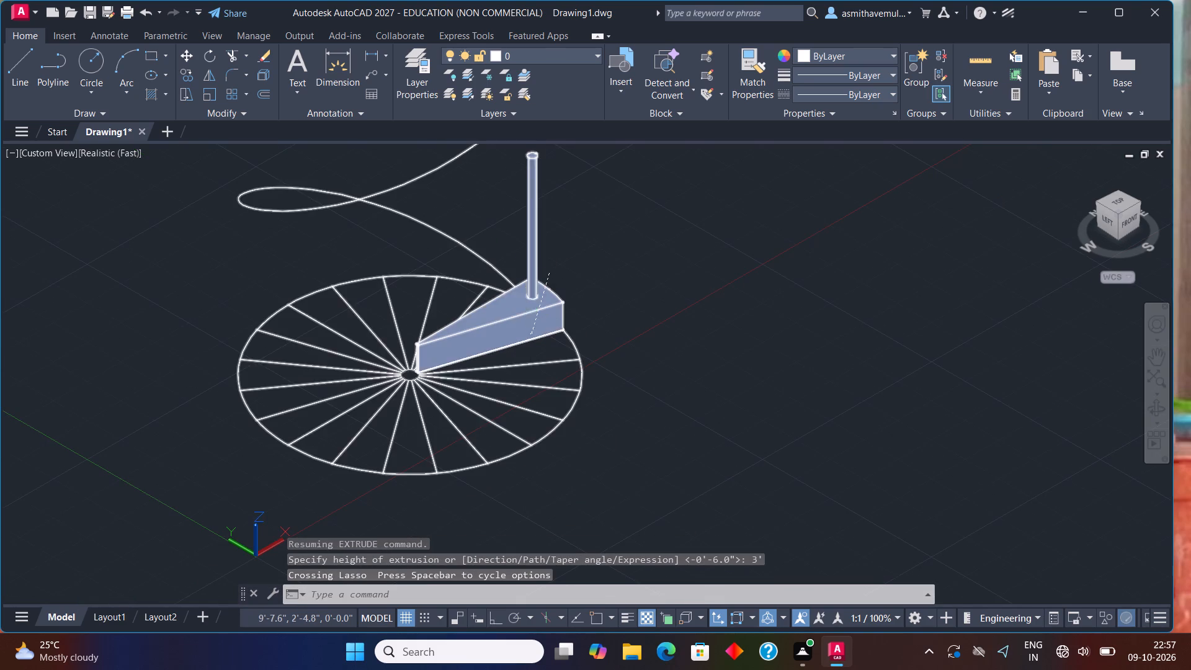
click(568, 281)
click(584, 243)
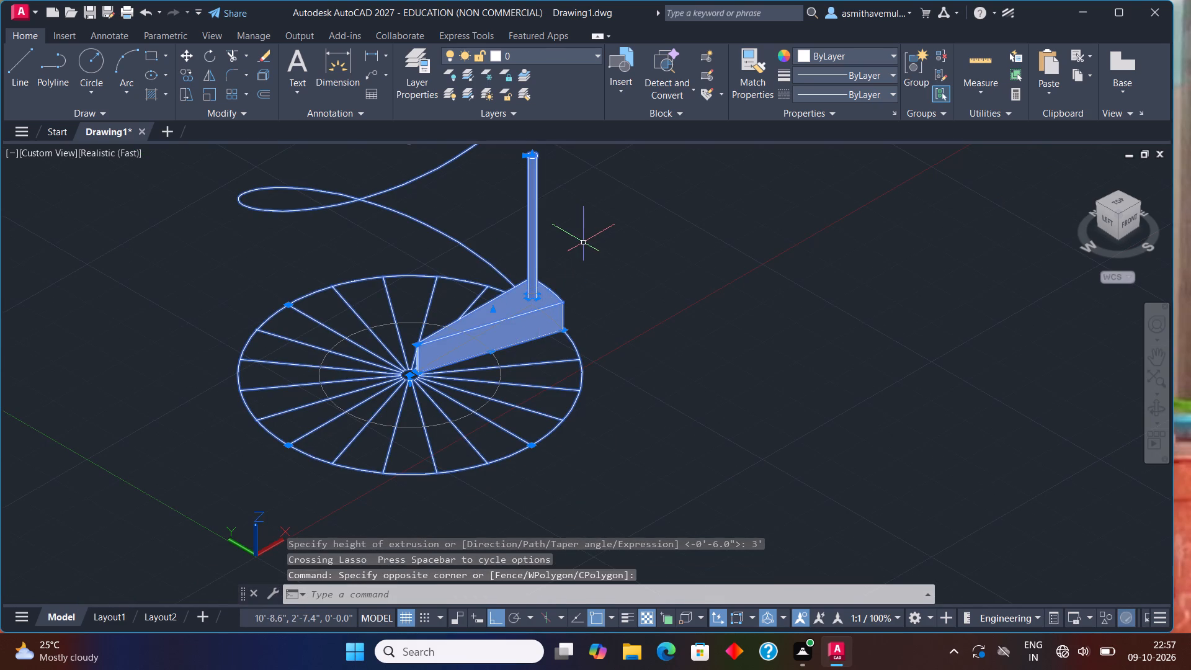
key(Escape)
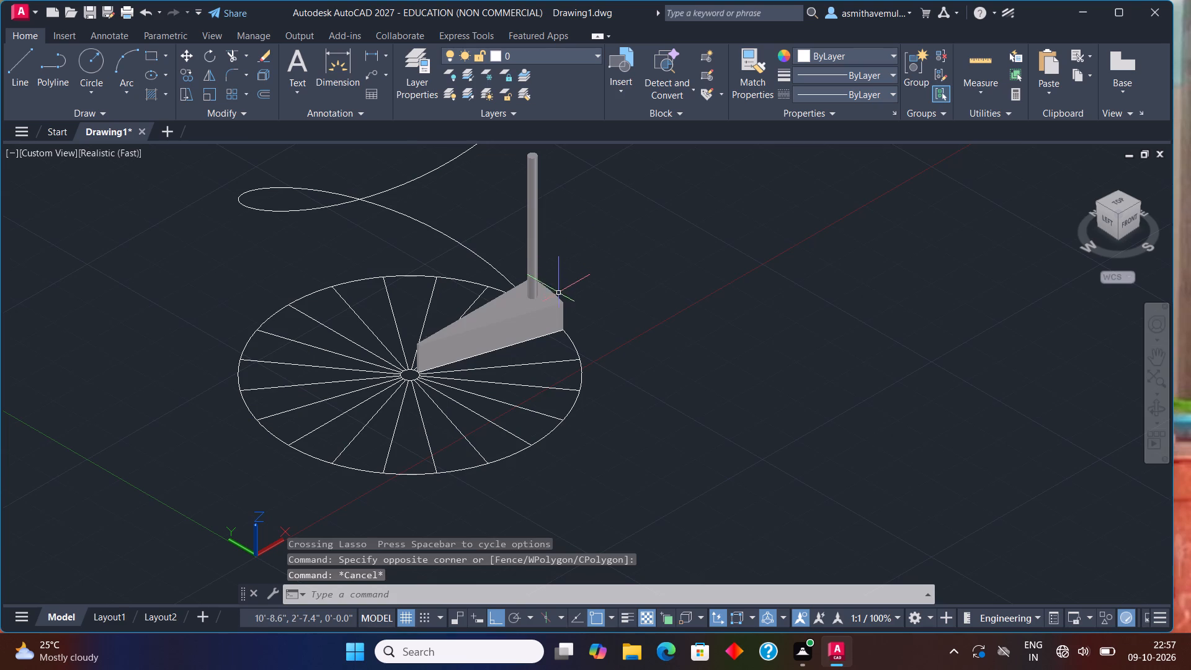
Union the cylindrical post and the wedge step into a single solid.
click(558, 298)
click(530, 280)
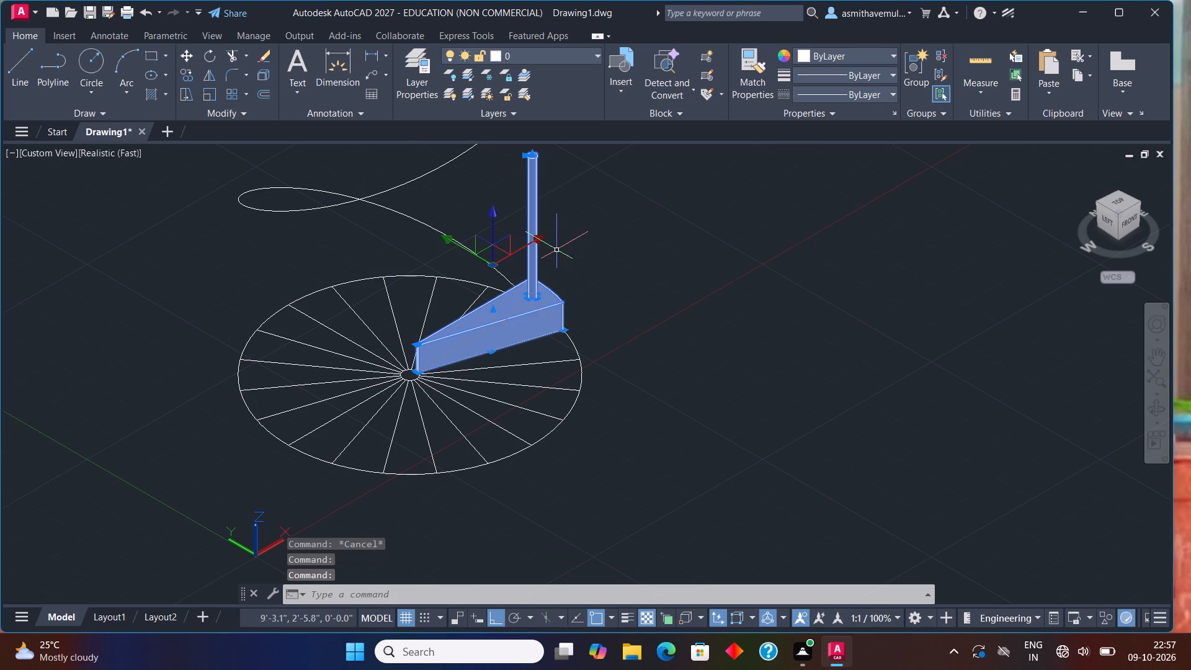
text(UNIO)
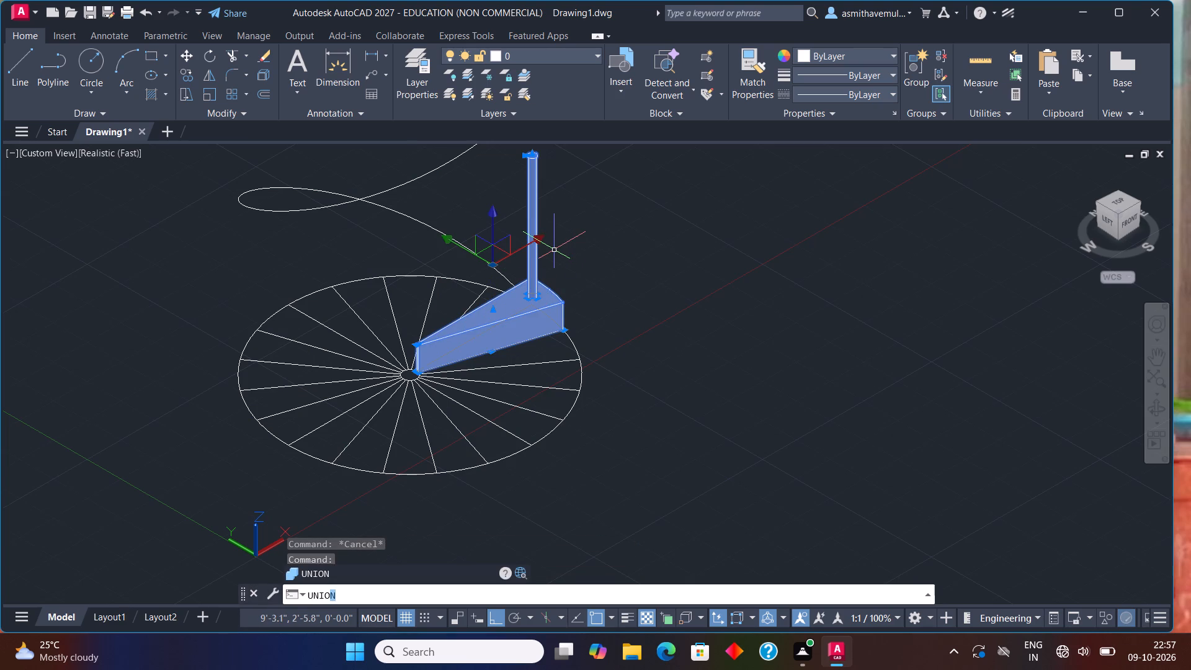
key(m)
key(BackSpace)
key(n)
key(Return)
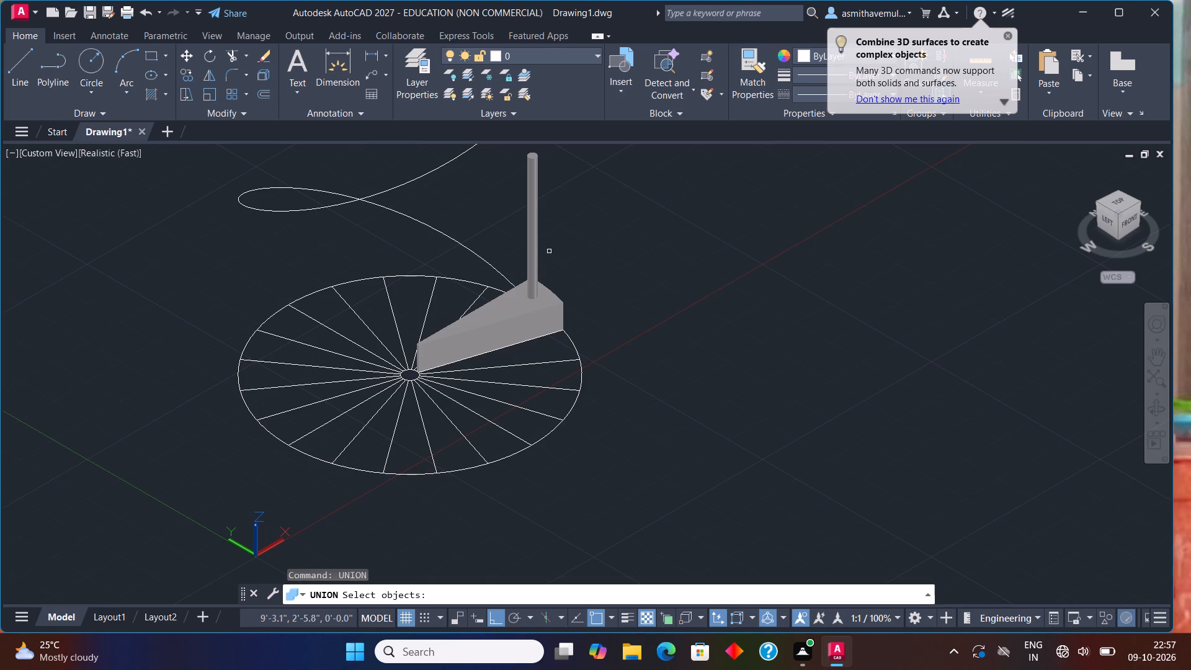
click(536, 257)
click(544, 305)
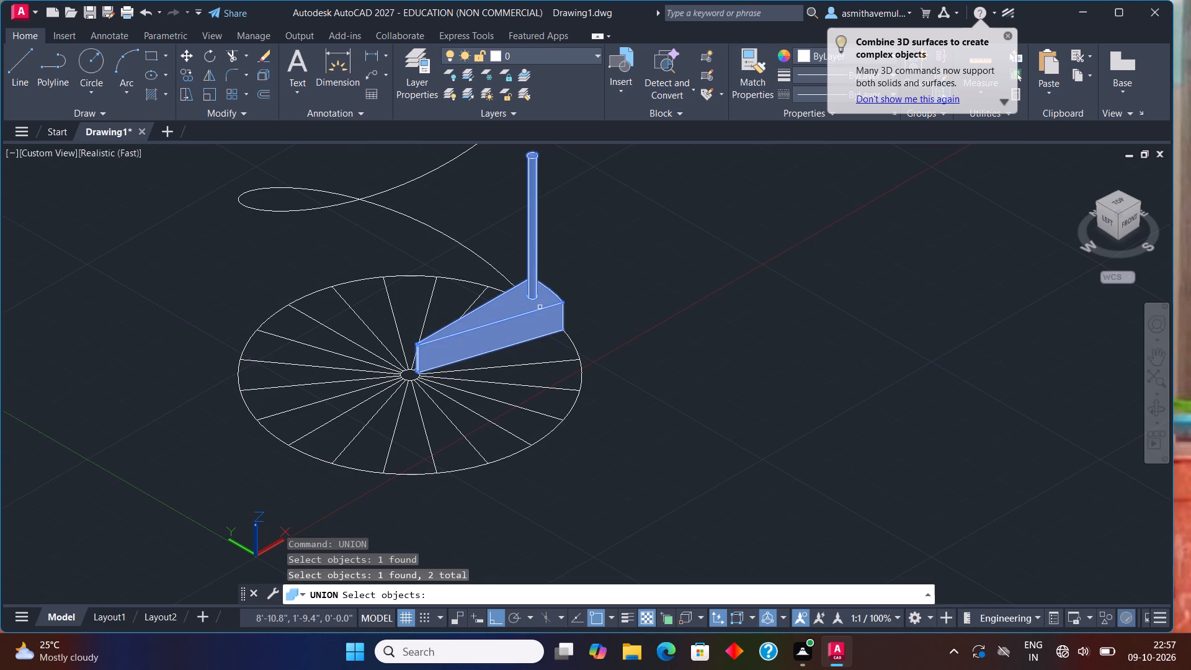
key(Return)
click(539, 307)
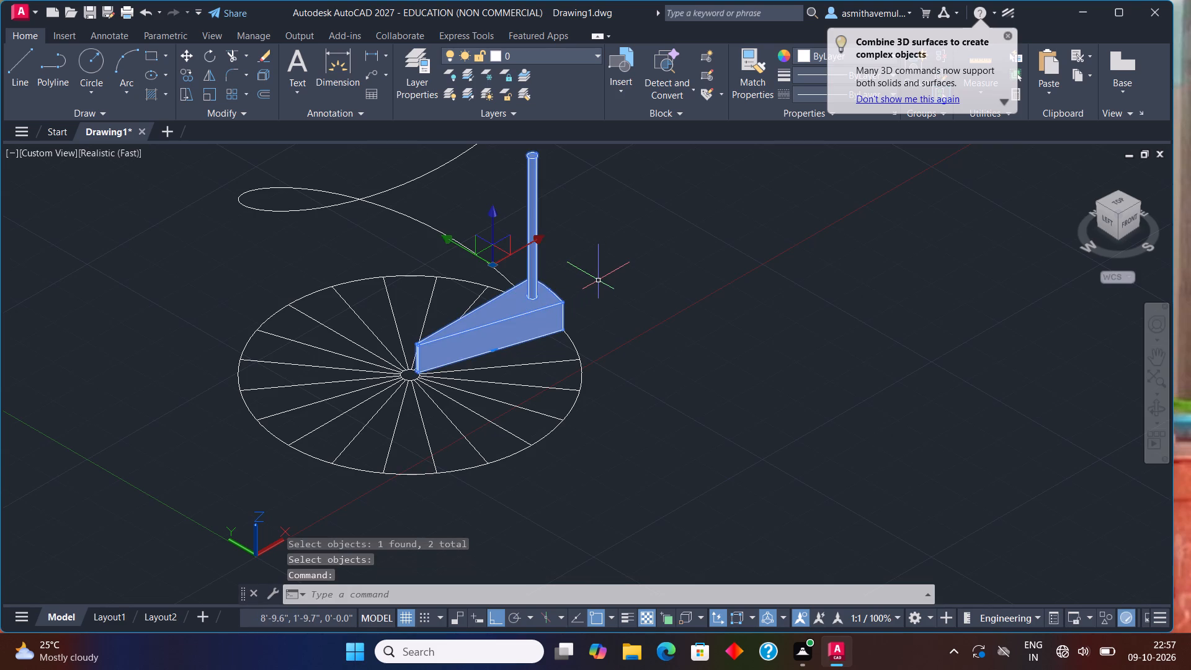
key(Escape)
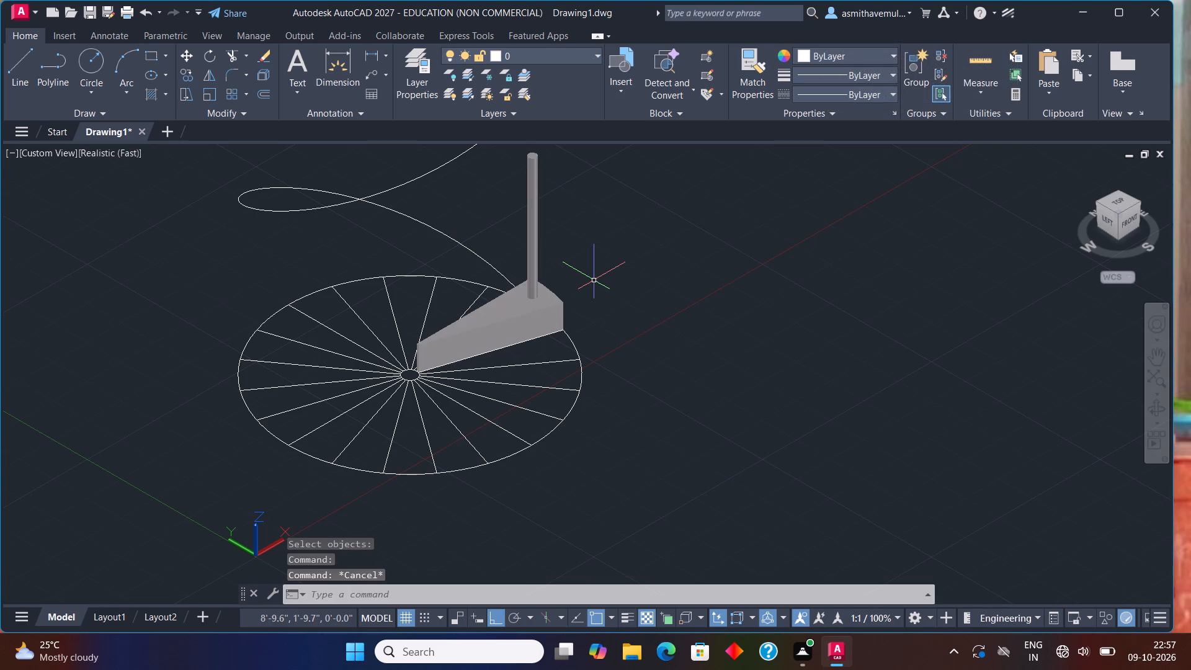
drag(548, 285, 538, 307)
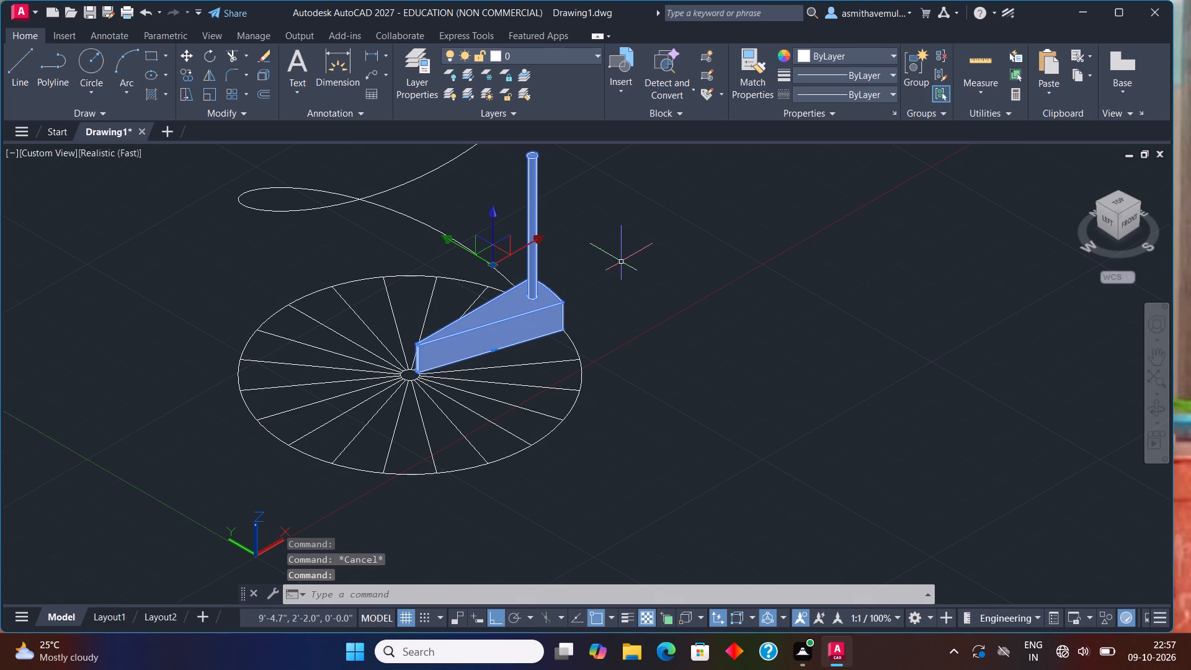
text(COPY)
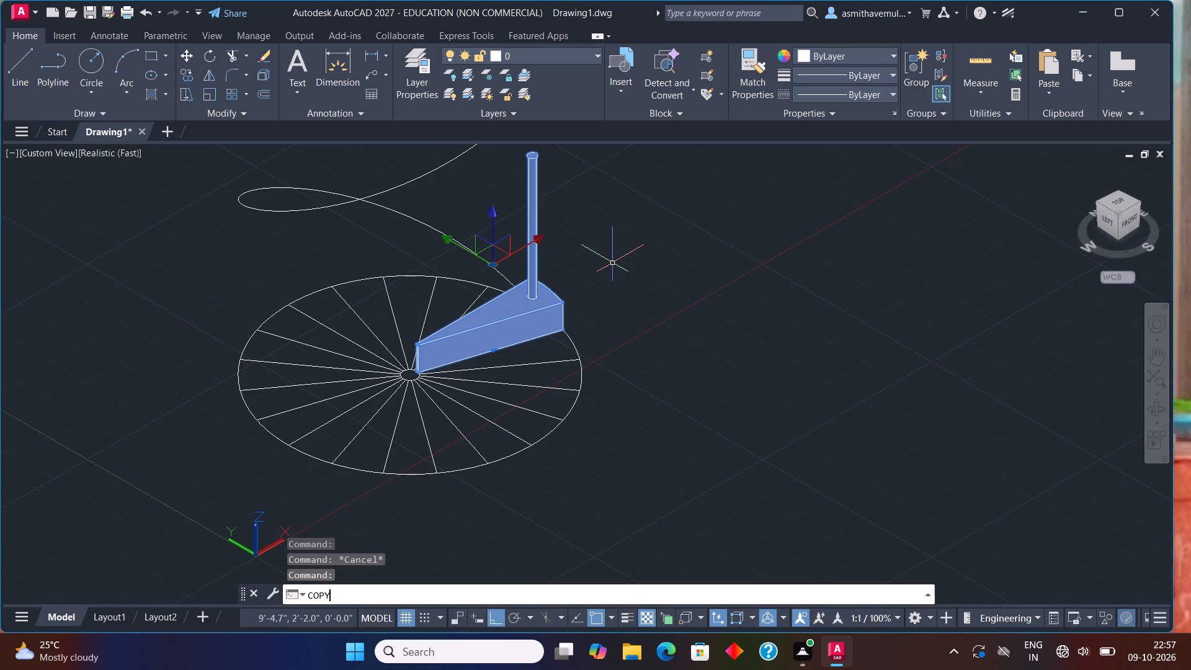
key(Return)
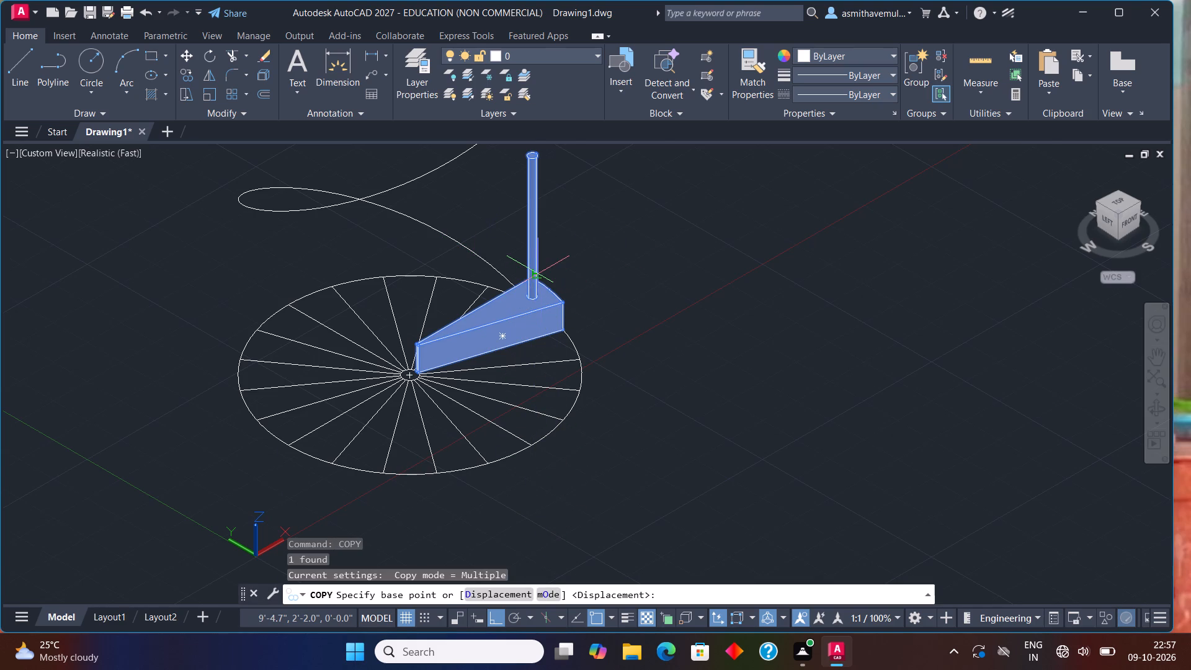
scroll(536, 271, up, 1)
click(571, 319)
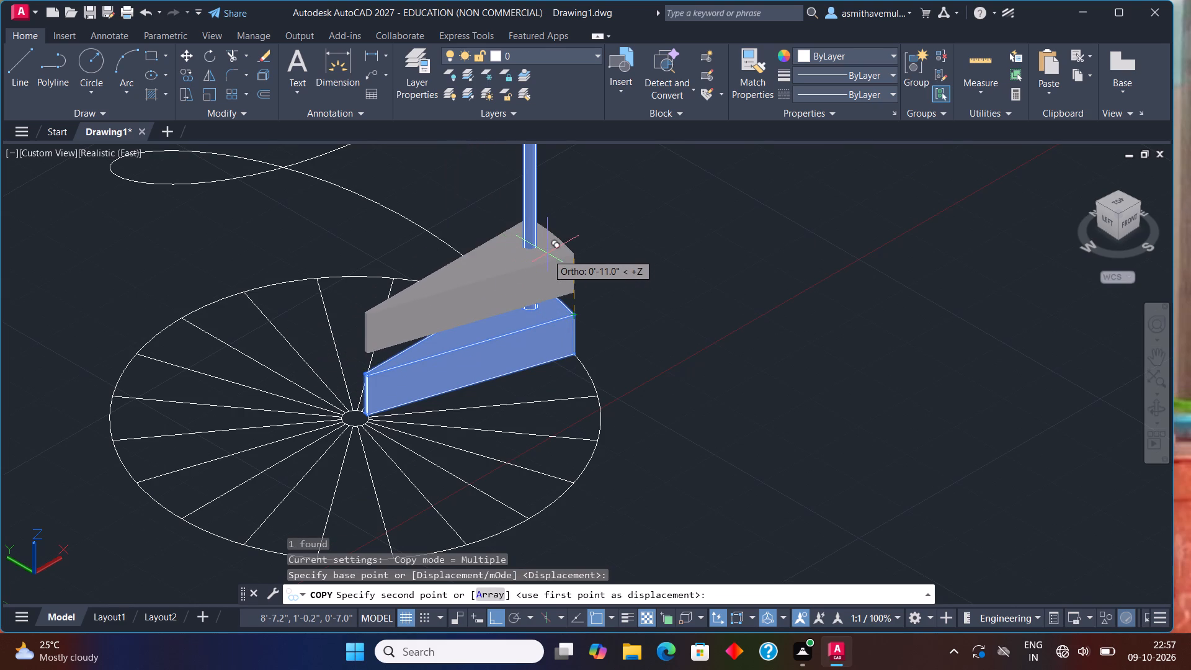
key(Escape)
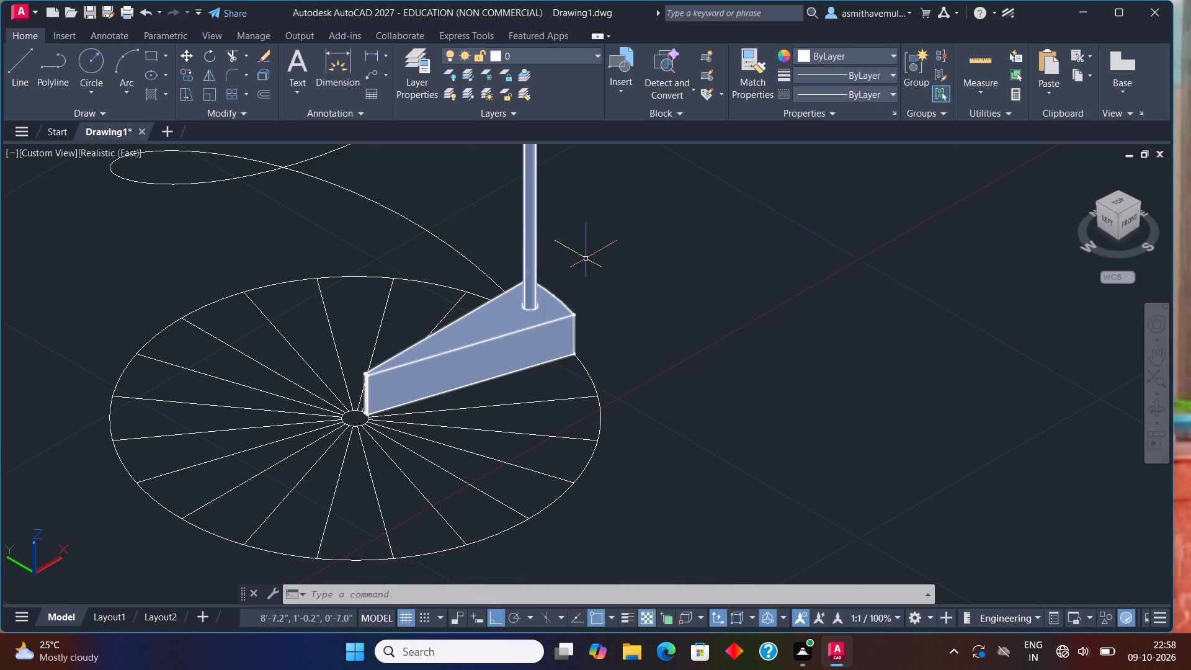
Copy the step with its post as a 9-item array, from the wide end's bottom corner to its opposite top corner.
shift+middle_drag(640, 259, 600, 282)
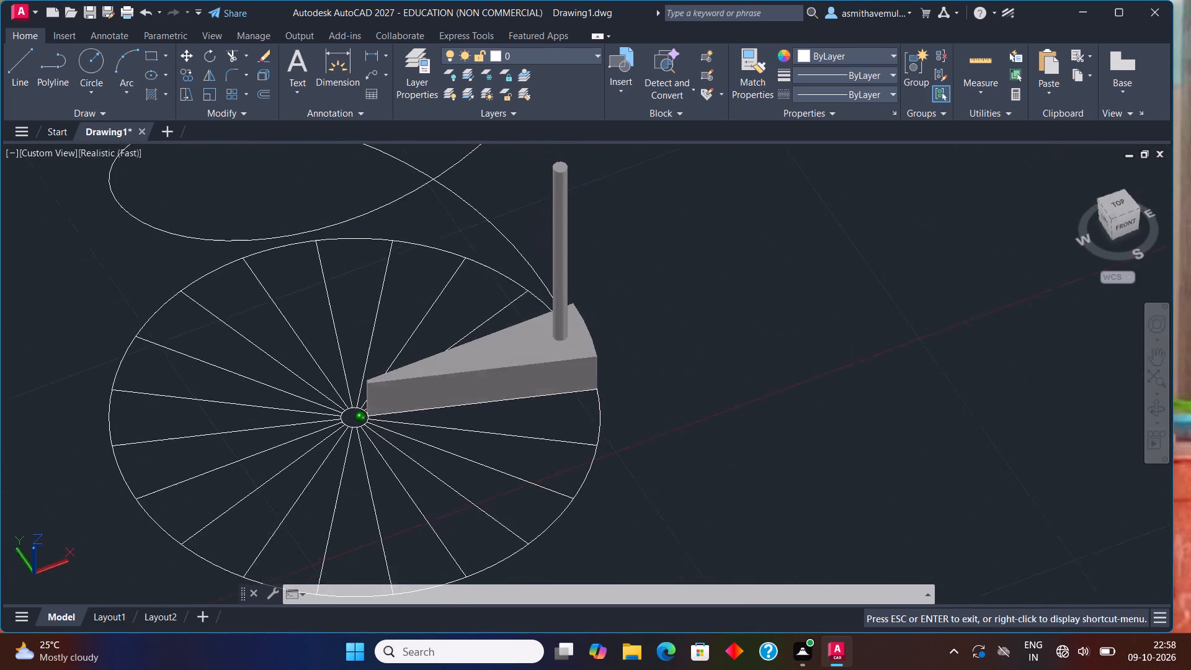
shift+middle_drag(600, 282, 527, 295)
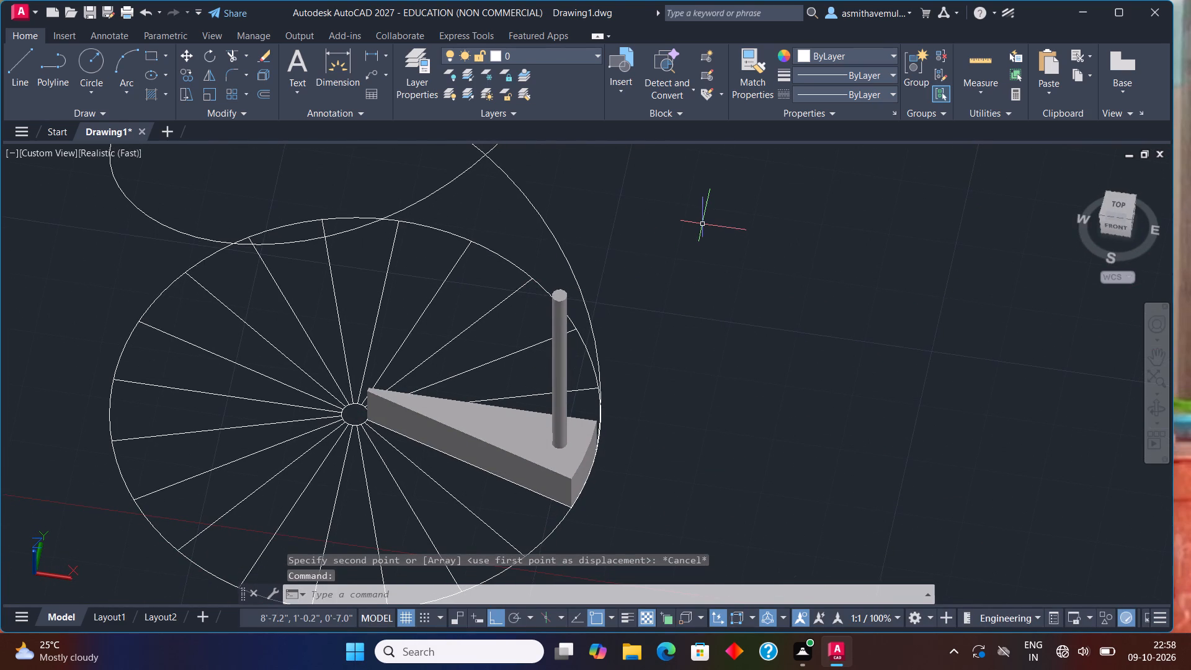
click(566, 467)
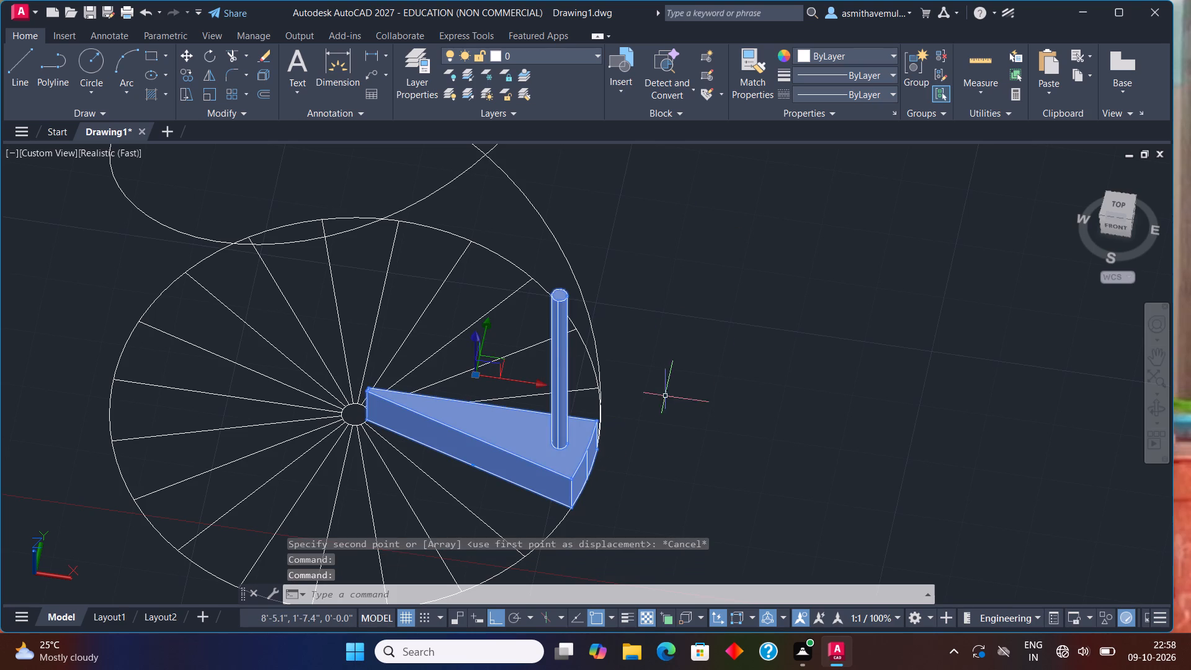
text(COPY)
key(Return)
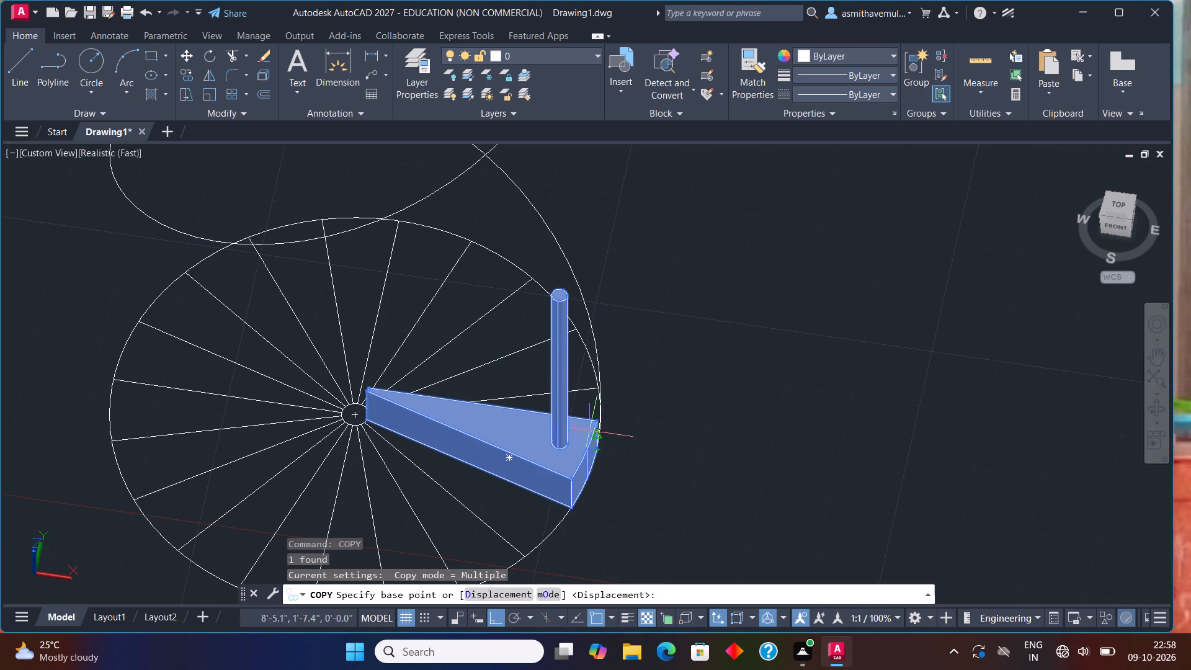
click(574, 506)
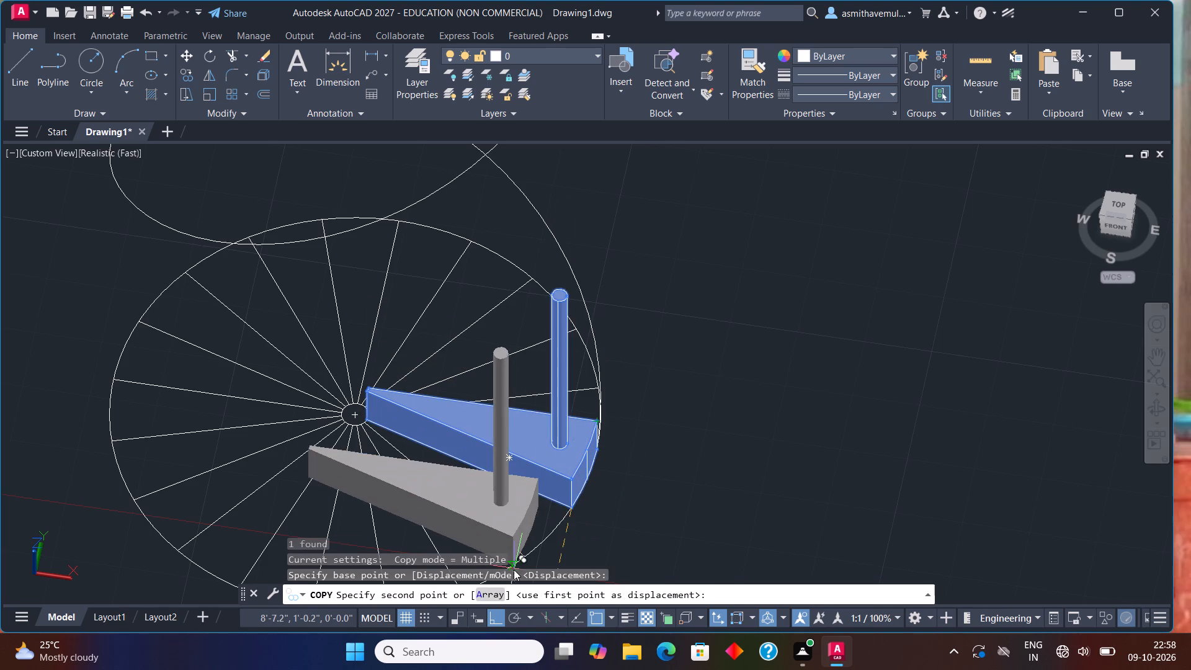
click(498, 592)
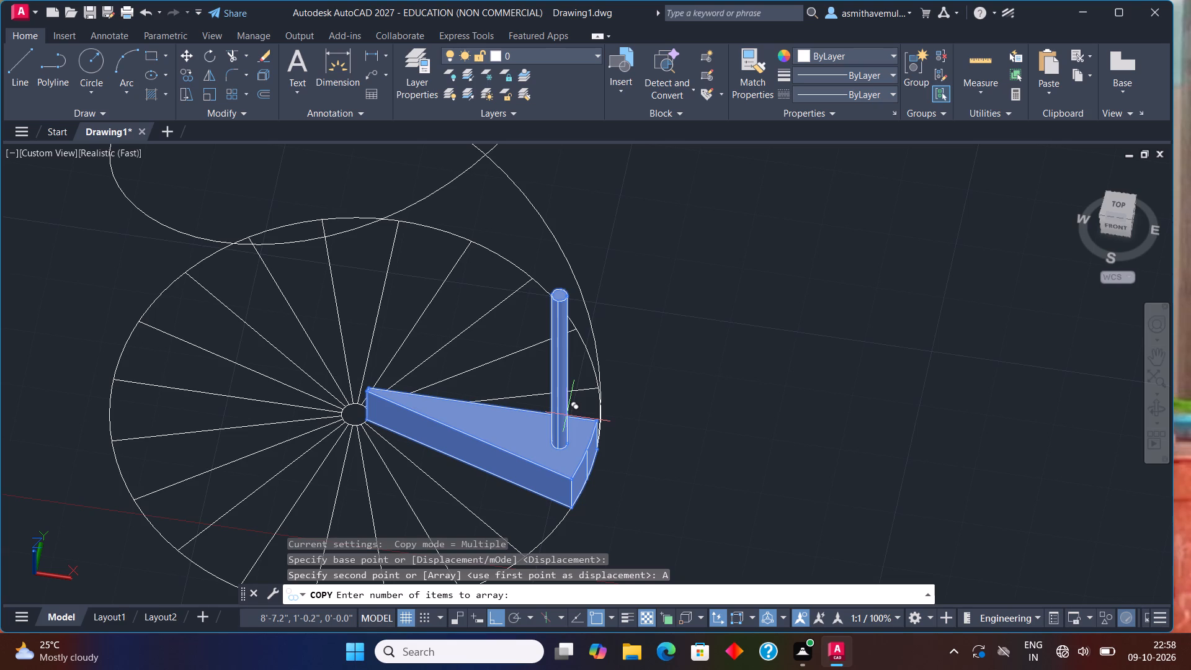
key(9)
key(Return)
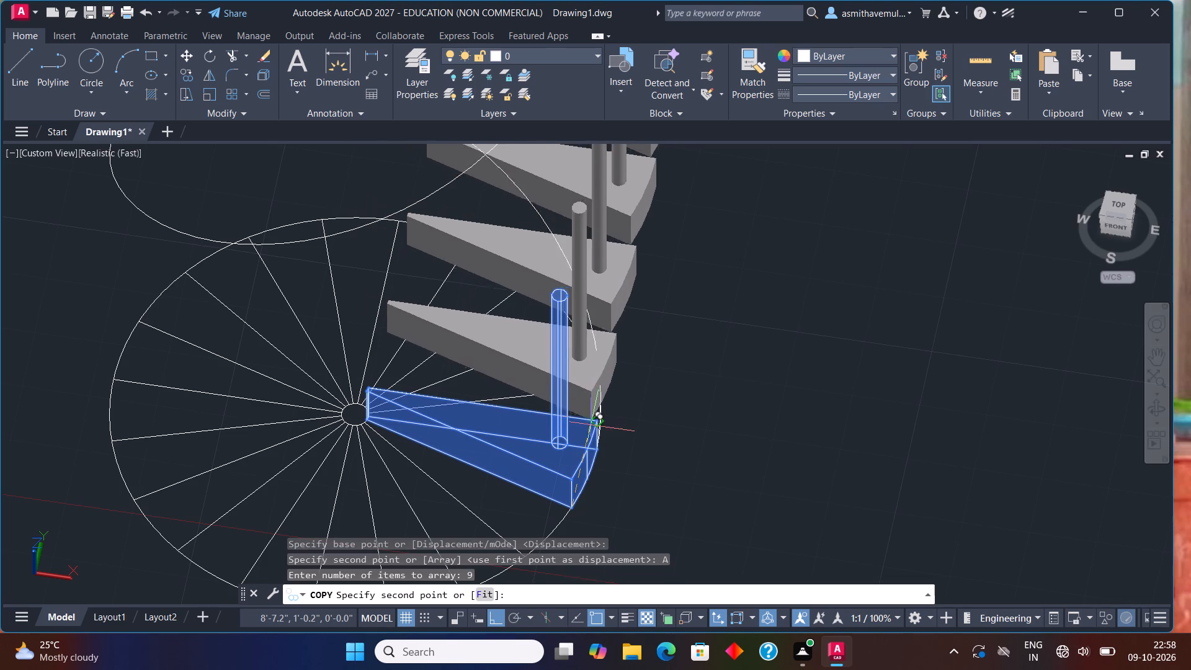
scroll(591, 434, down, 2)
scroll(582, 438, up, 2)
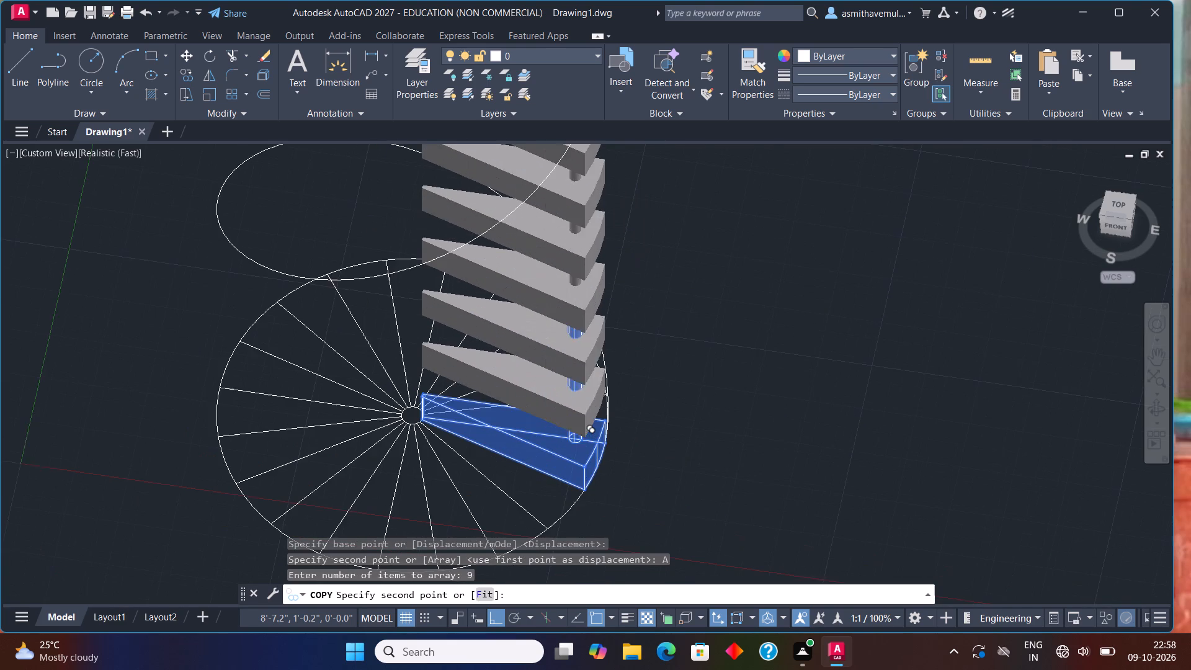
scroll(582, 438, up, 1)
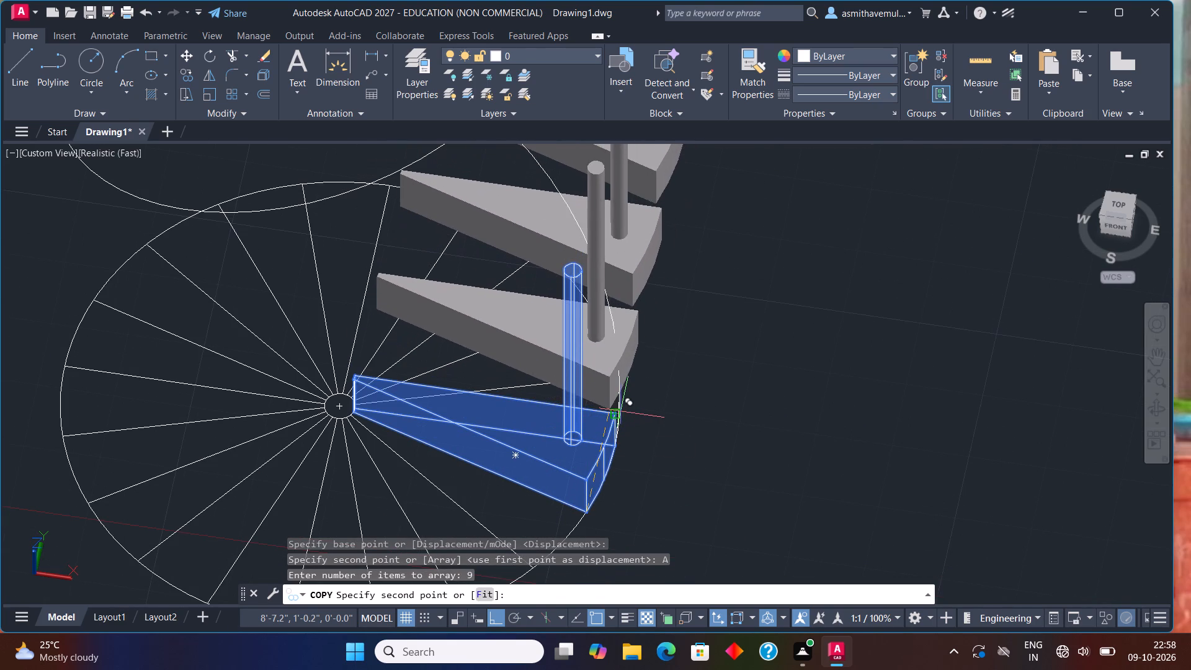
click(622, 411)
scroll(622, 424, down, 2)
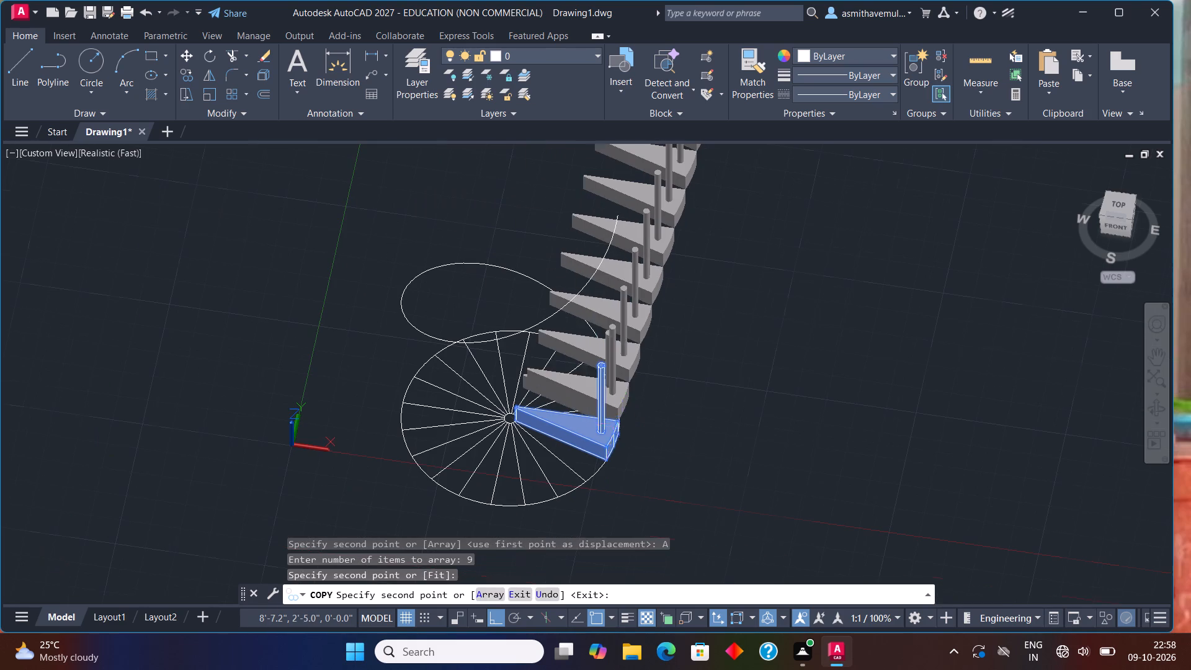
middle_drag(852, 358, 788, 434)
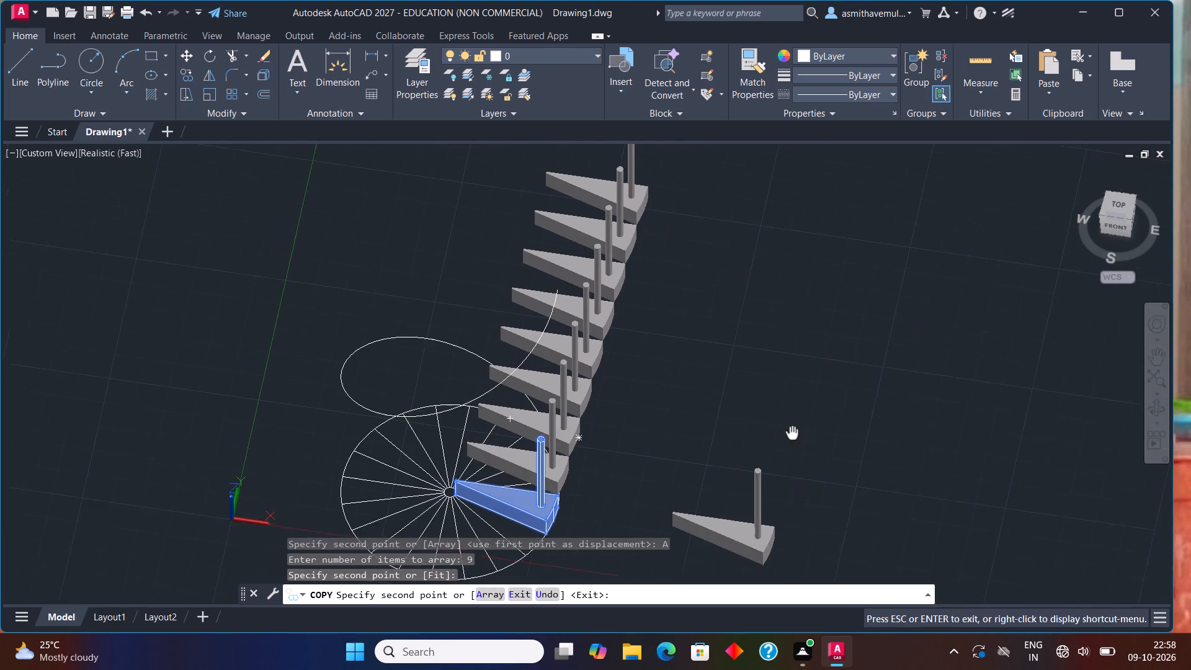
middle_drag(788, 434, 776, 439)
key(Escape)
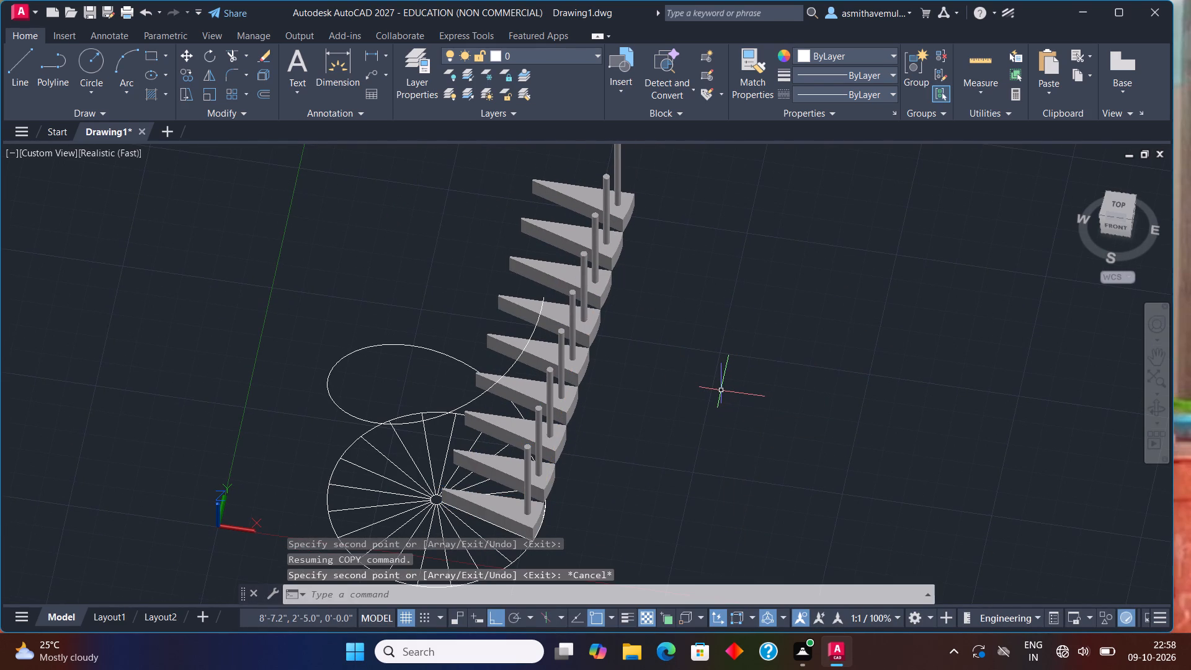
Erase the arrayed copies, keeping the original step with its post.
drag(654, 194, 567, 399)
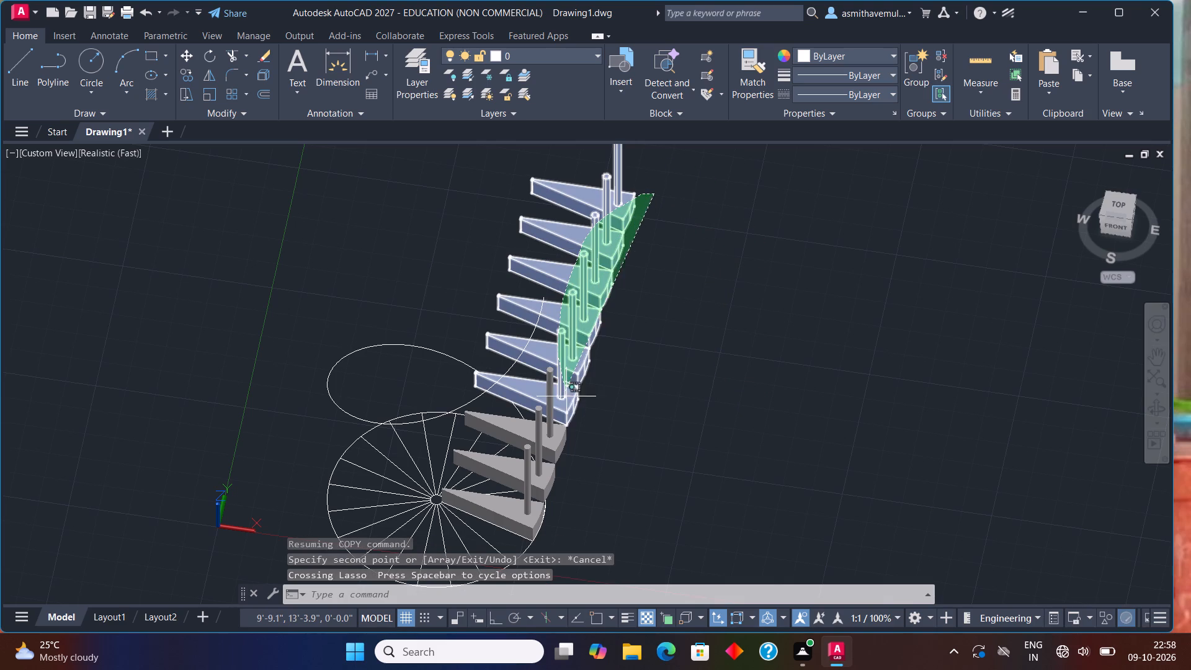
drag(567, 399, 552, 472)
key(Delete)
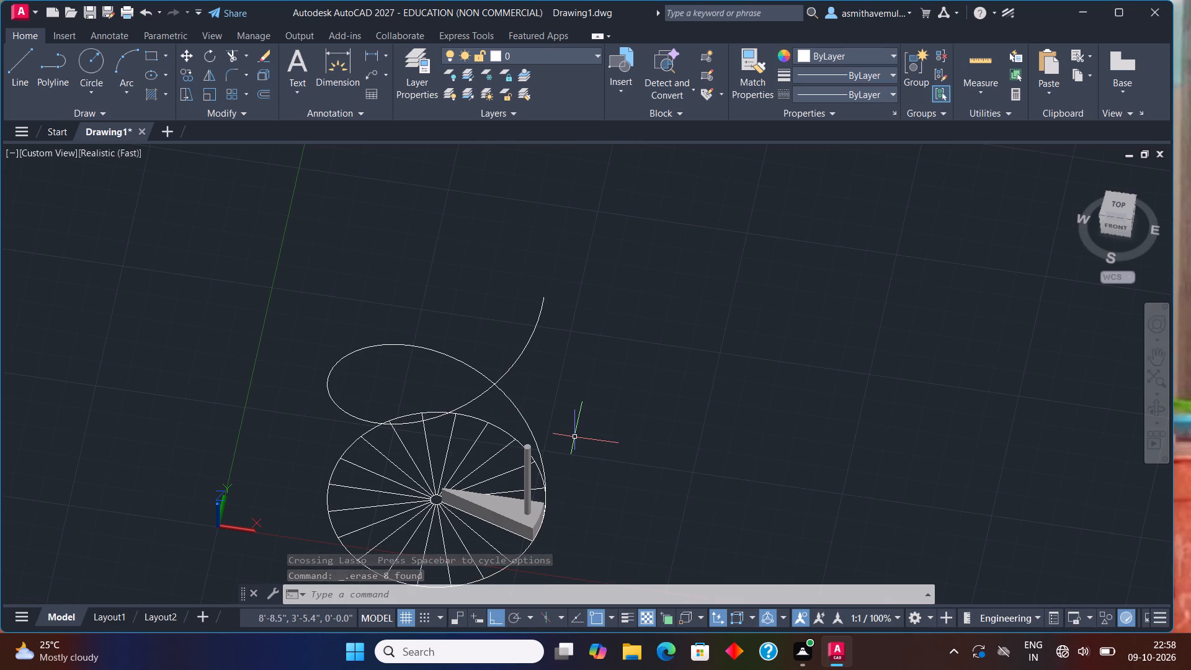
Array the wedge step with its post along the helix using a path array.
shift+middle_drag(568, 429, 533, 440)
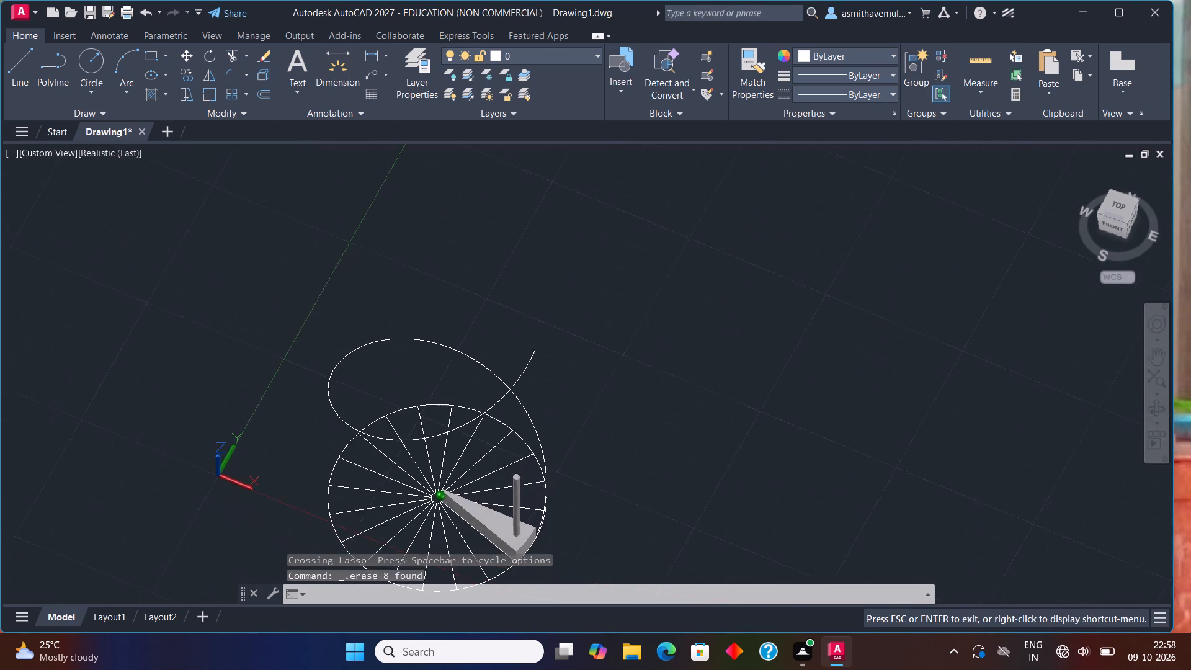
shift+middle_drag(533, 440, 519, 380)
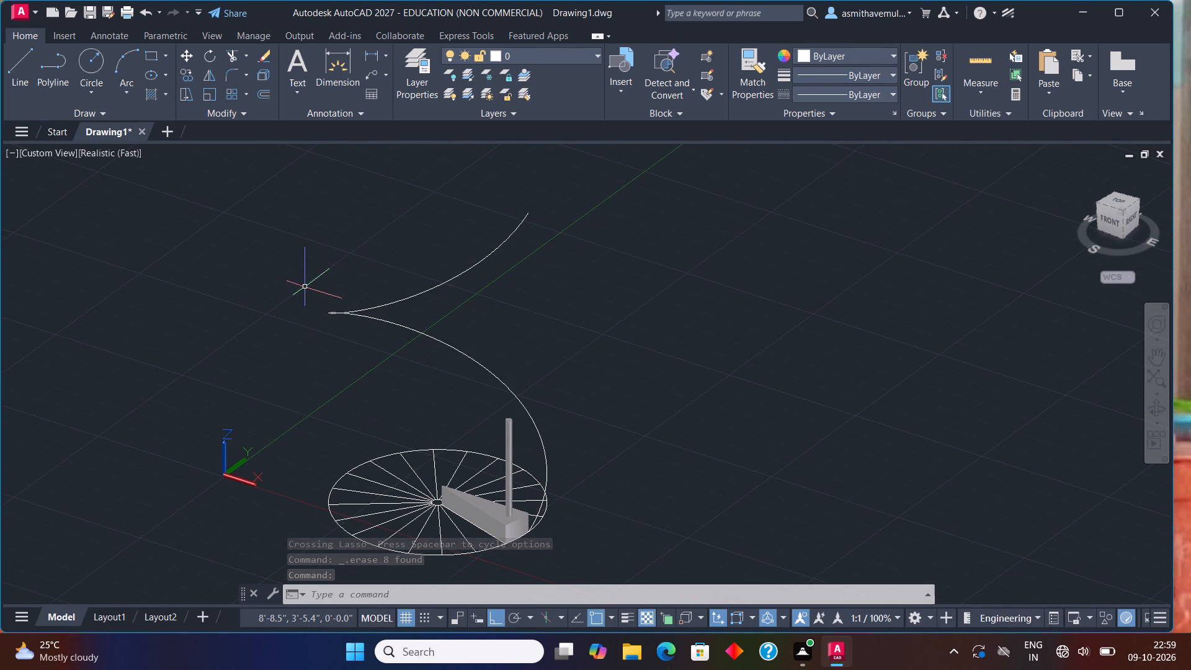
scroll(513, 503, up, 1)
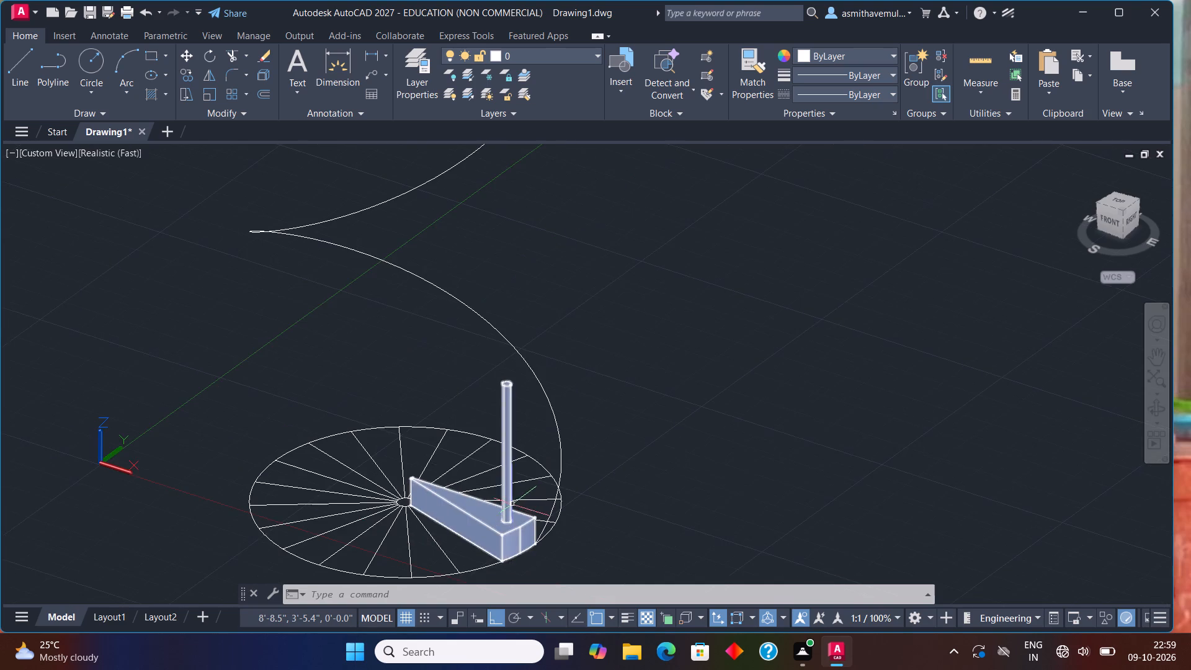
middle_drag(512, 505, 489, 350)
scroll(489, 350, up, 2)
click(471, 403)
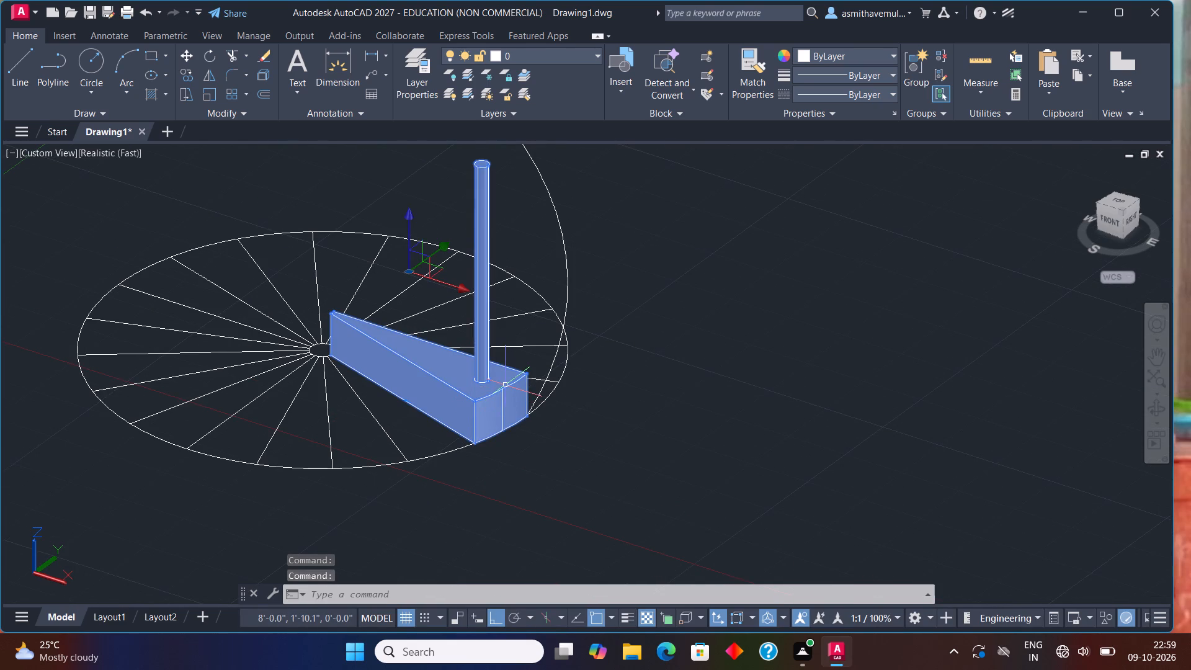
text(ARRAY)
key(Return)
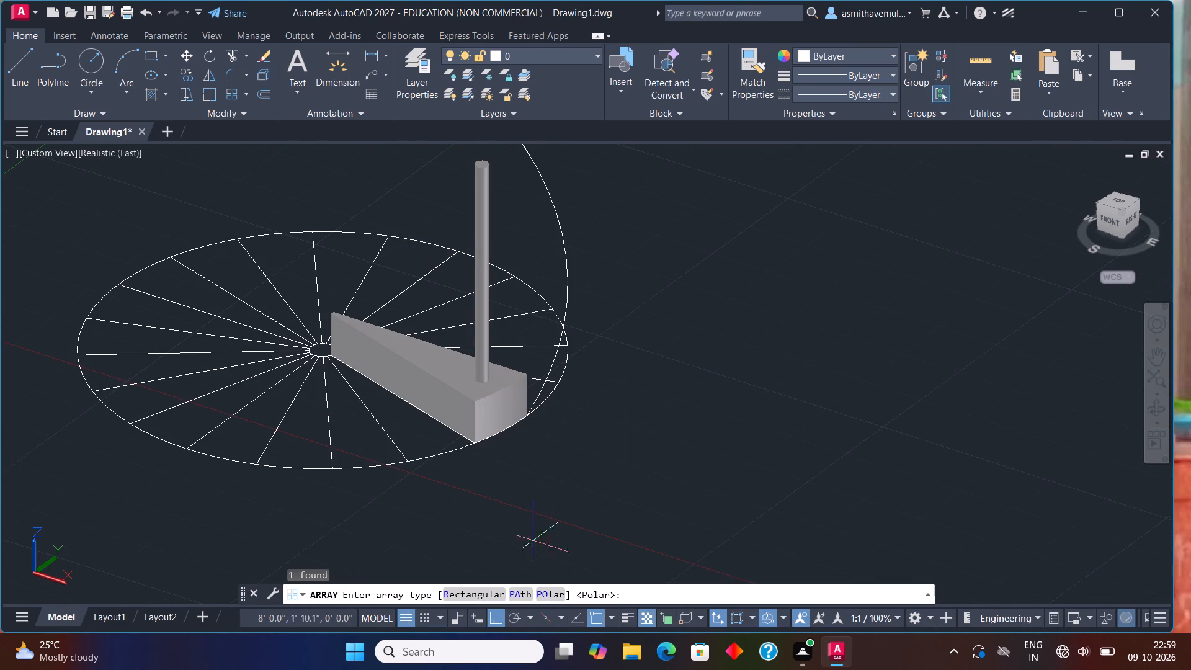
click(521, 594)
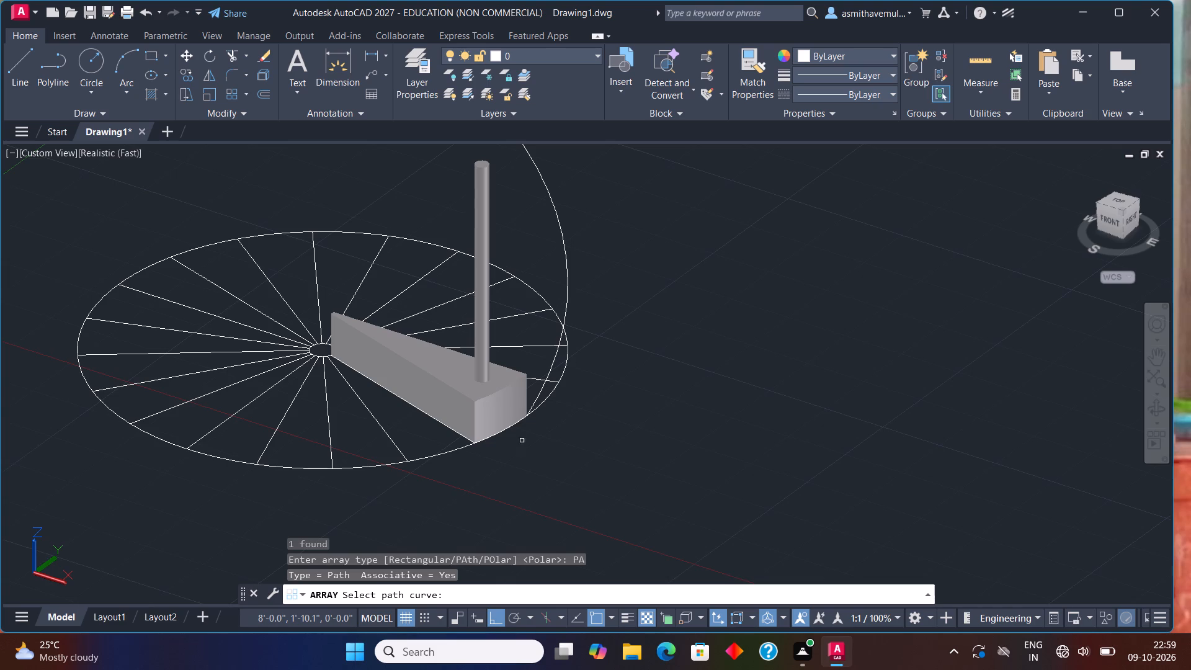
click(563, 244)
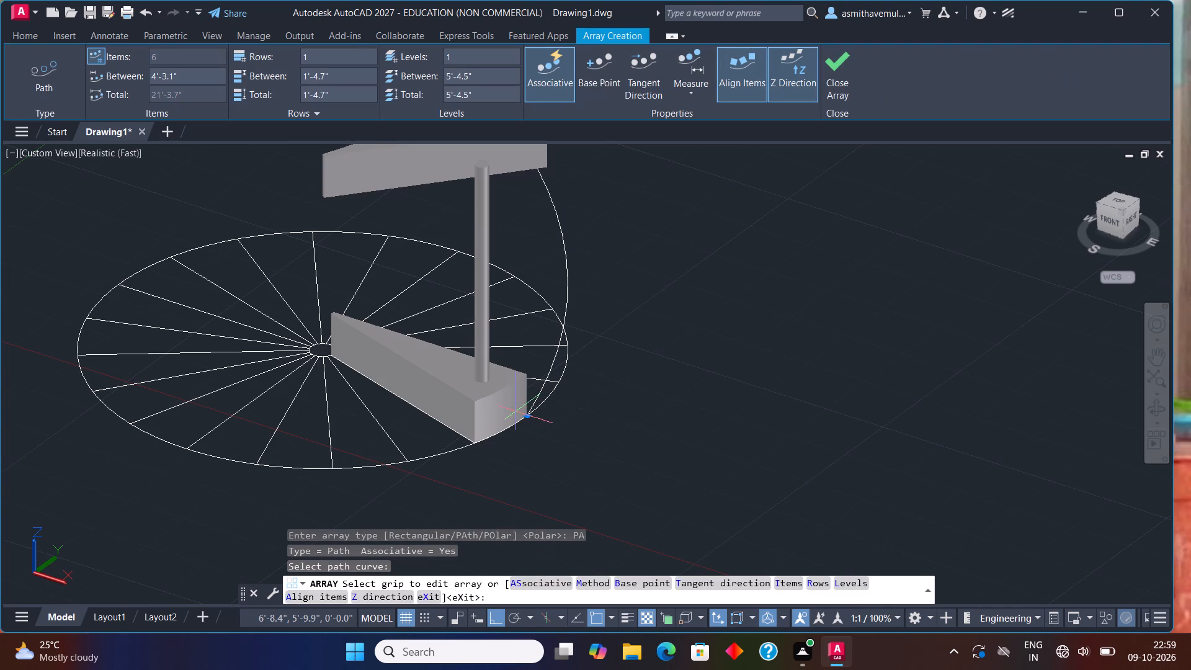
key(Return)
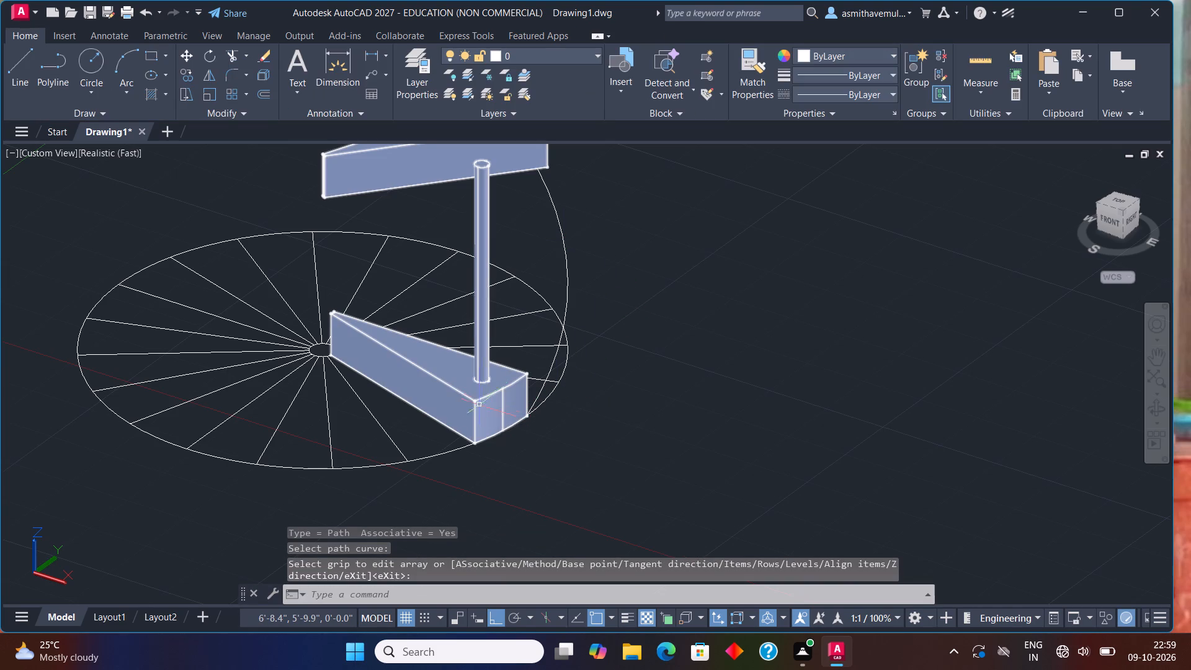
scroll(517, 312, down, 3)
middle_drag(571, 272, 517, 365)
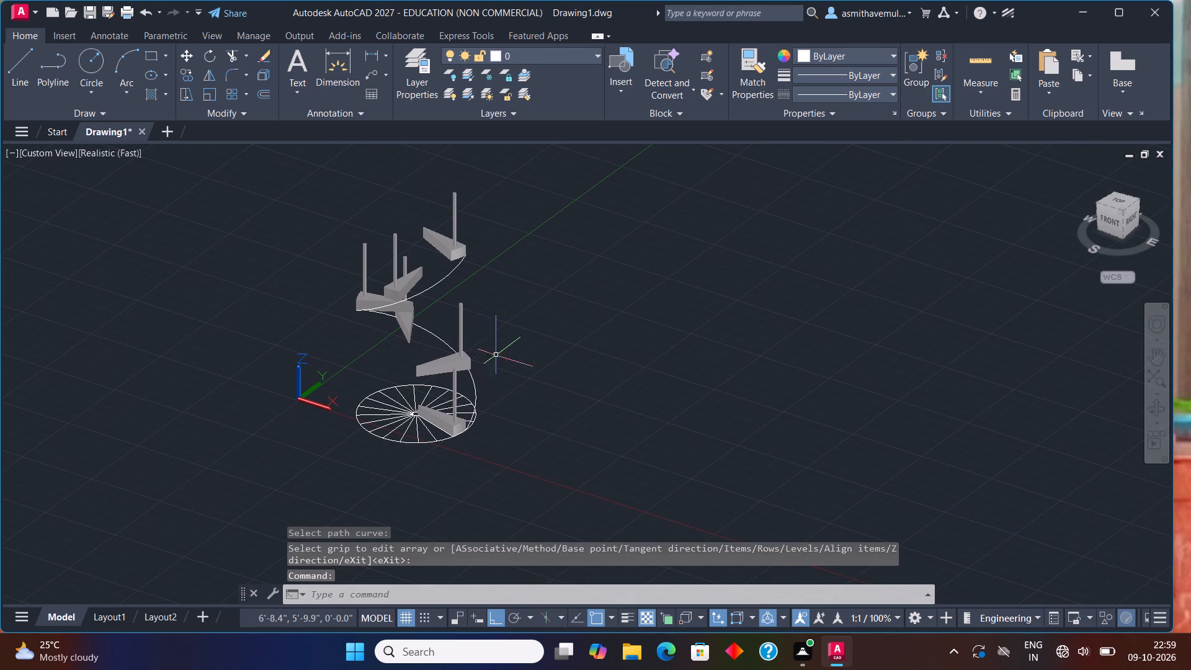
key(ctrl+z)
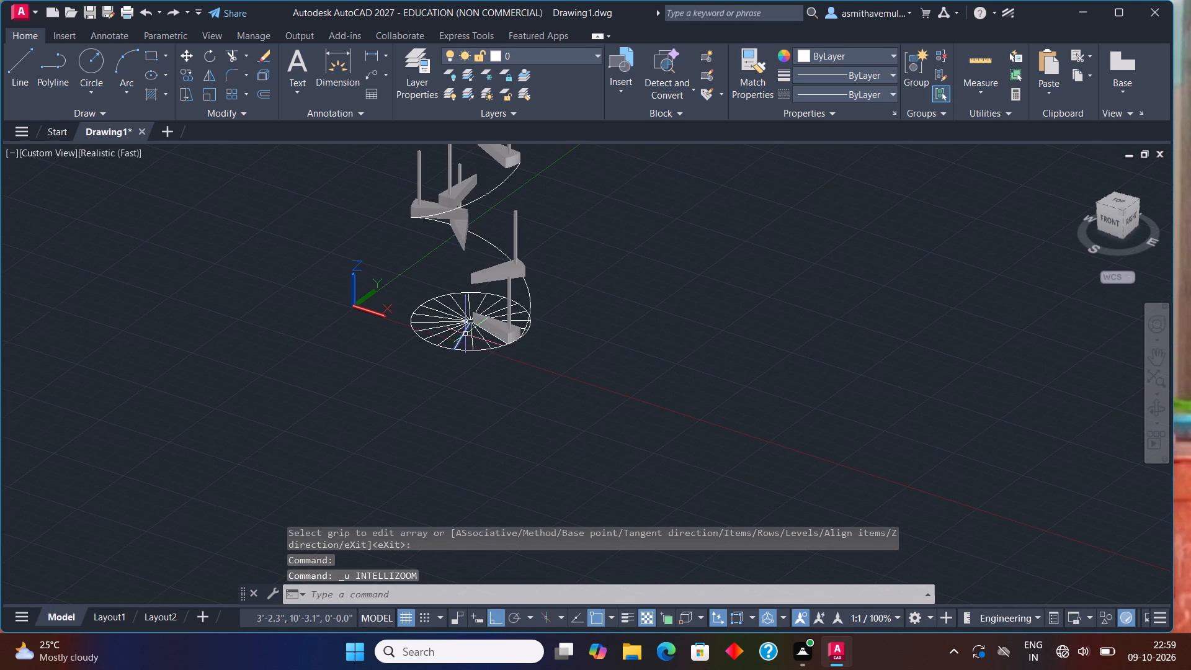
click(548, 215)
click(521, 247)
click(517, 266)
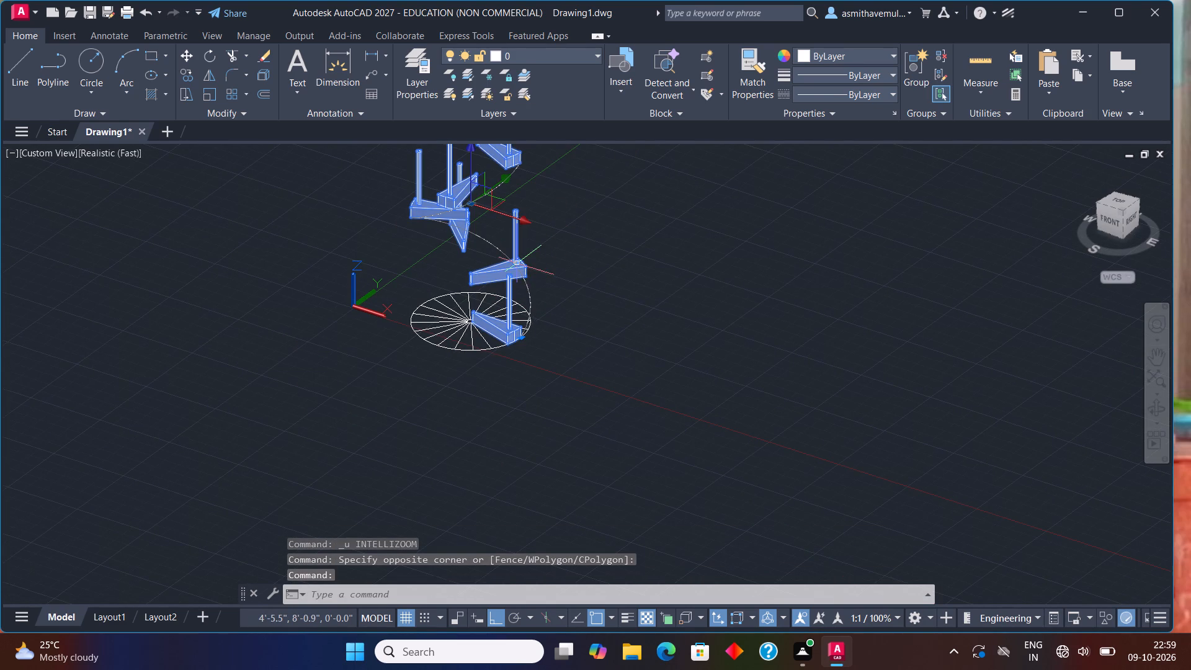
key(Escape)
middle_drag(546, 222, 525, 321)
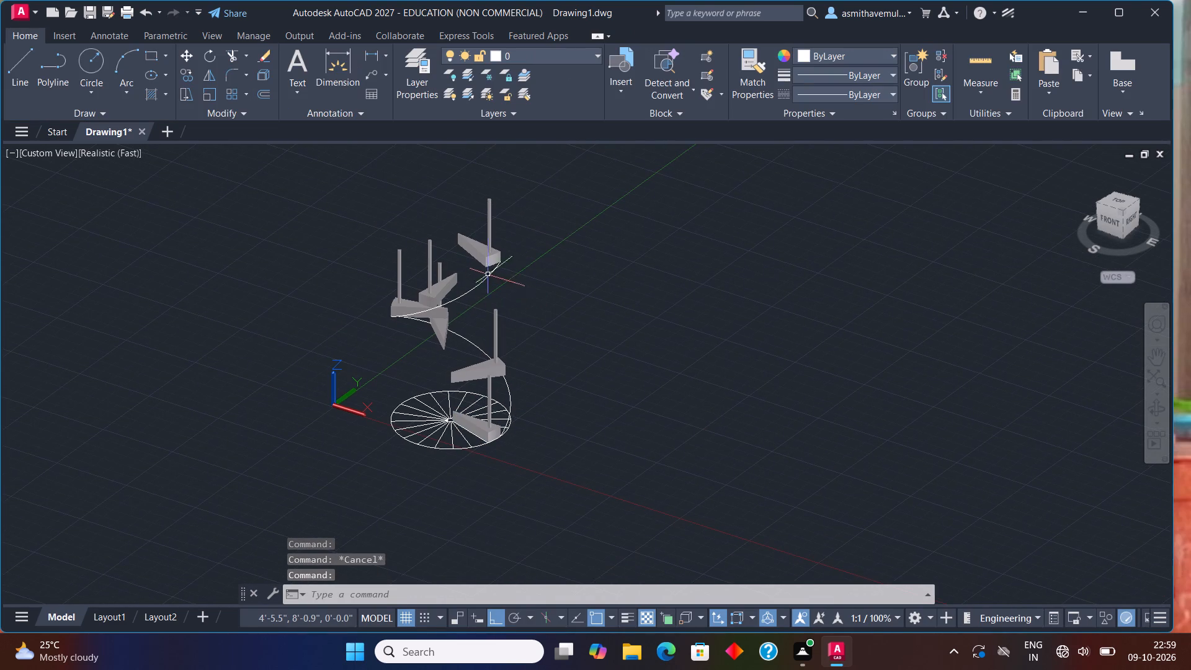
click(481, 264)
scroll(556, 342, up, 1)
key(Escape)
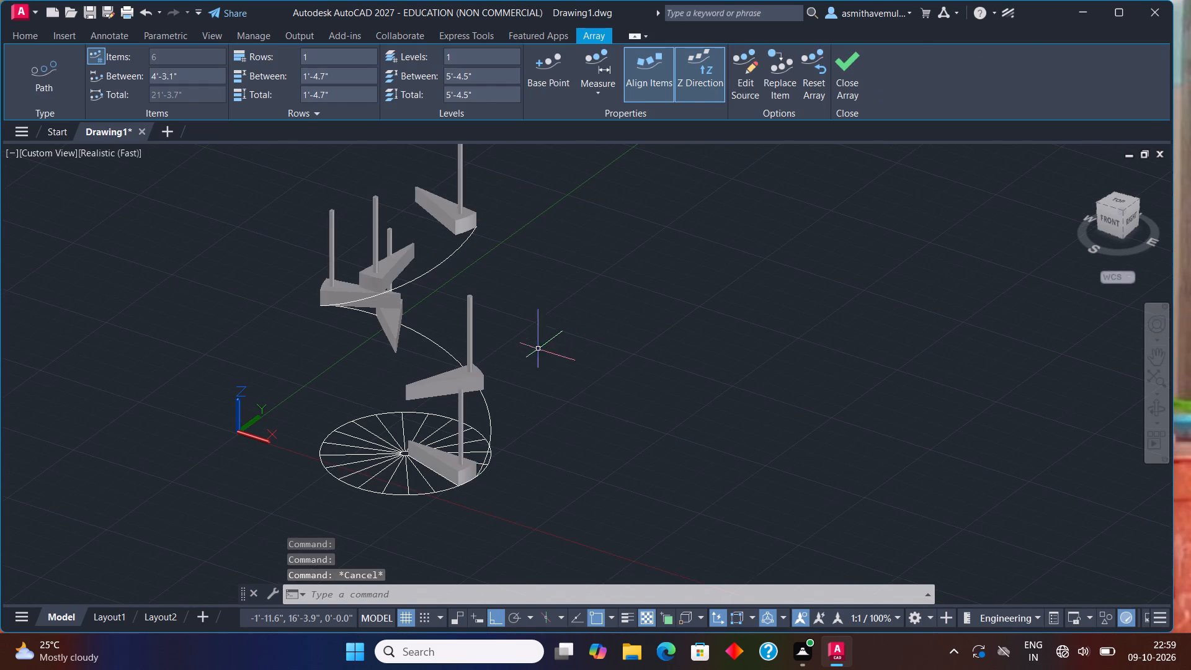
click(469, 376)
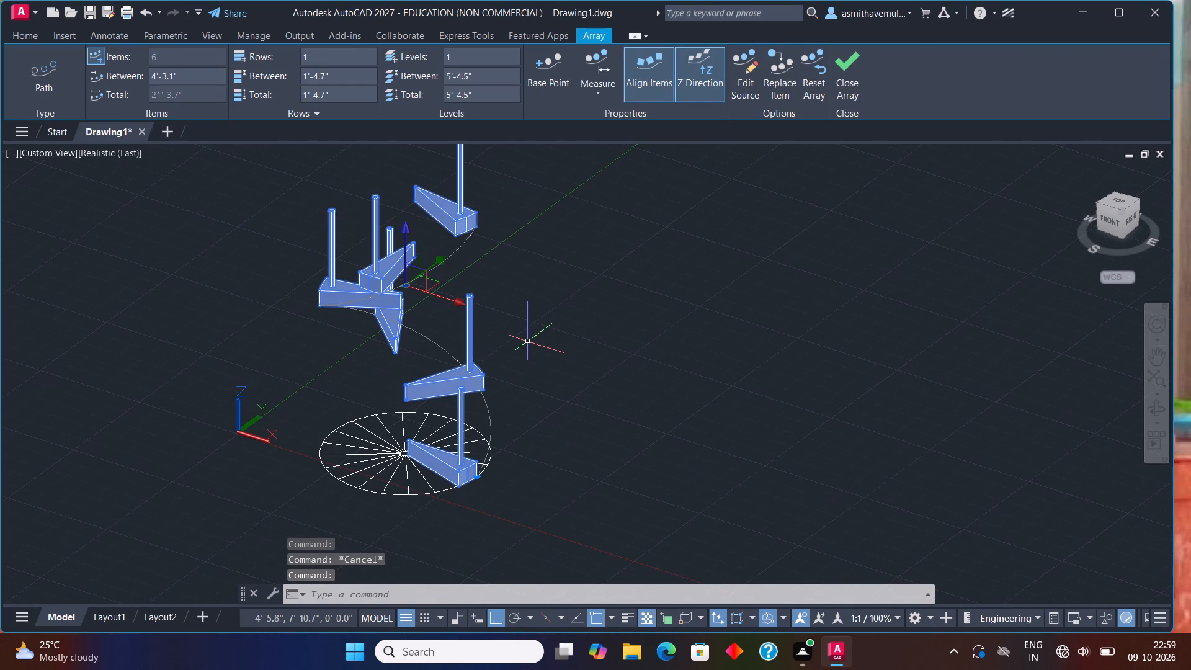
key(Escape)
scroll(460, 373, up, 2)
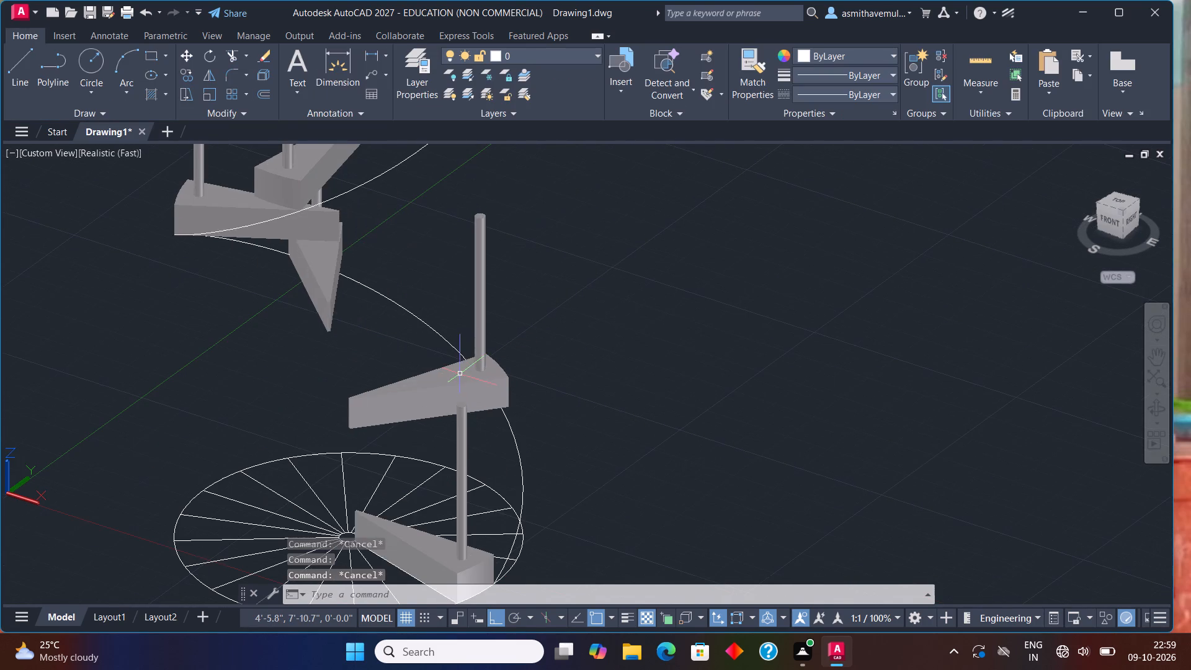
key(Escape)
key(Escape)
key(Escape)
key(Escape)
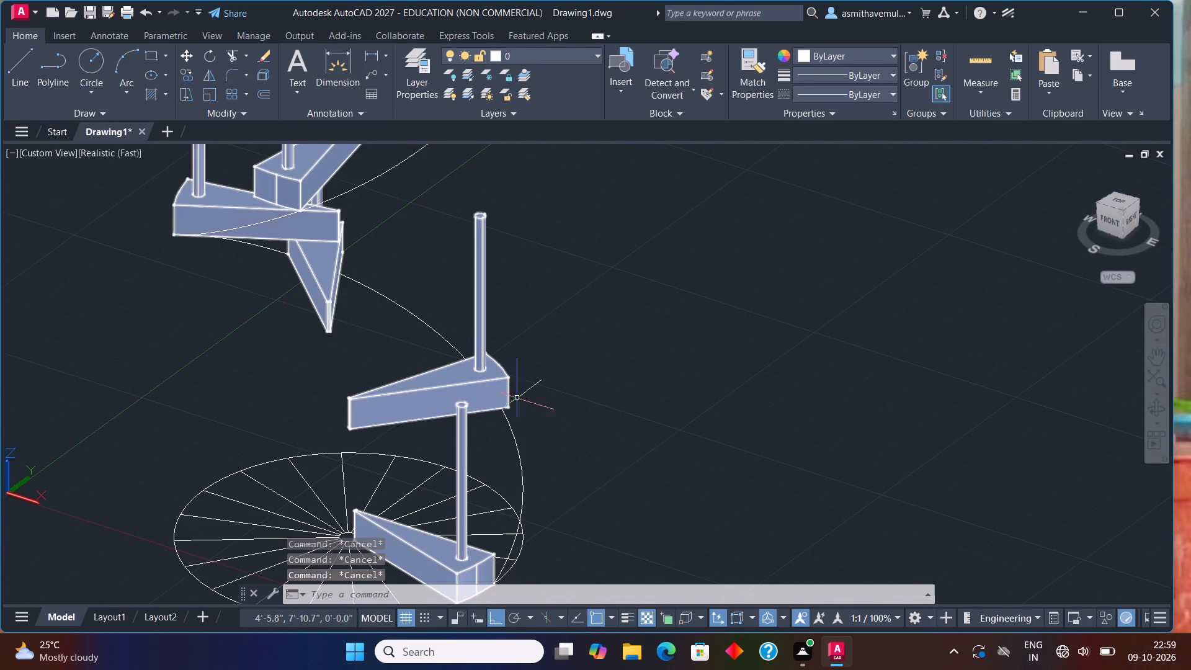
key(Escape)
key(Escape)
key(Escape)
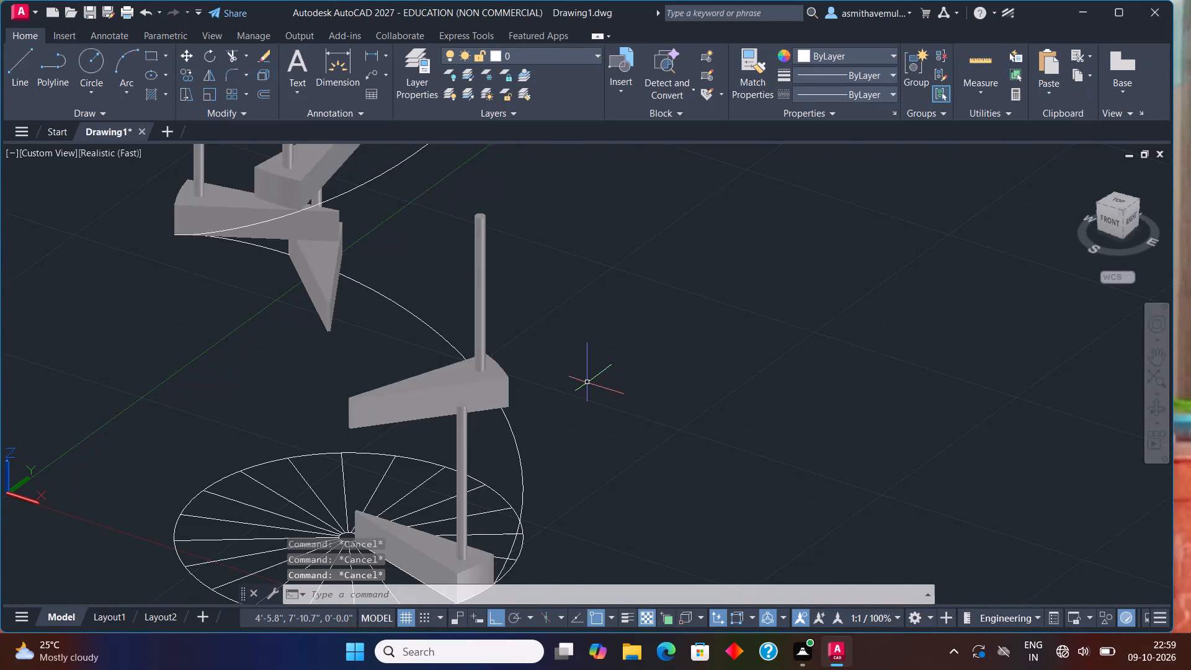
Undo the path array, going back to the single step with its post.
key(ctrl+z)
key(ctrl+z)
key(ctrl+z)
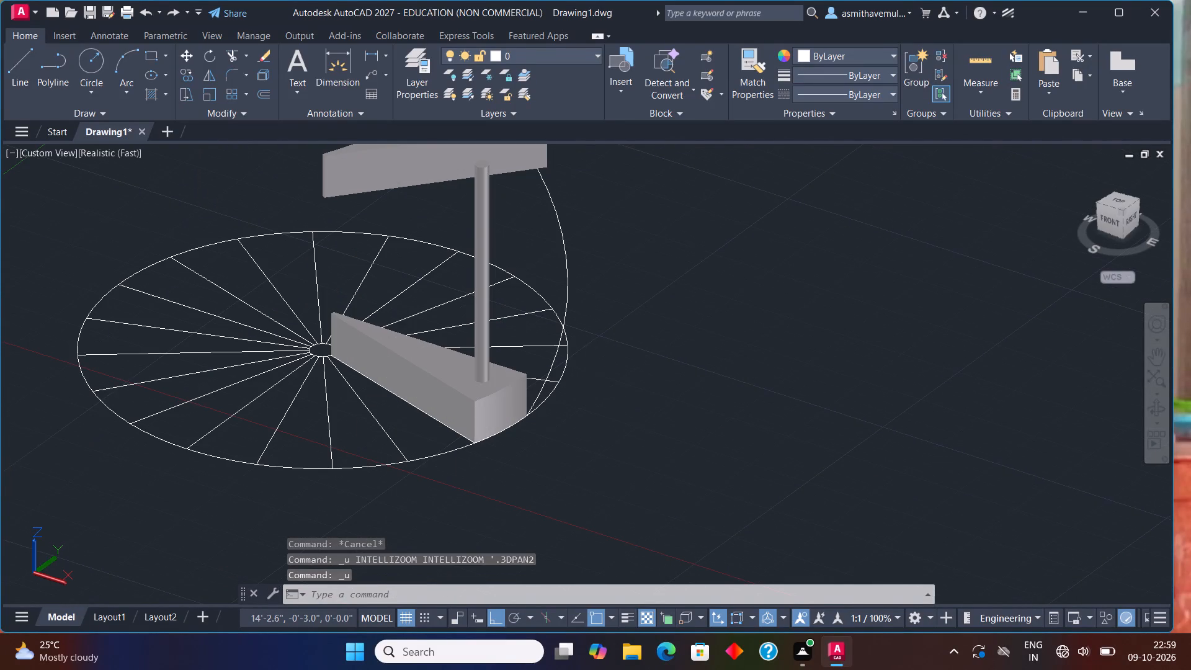
Create an associative path array of the wedge step with its post, using the helix as the path curve.
scroll(591, 394, down, 2)
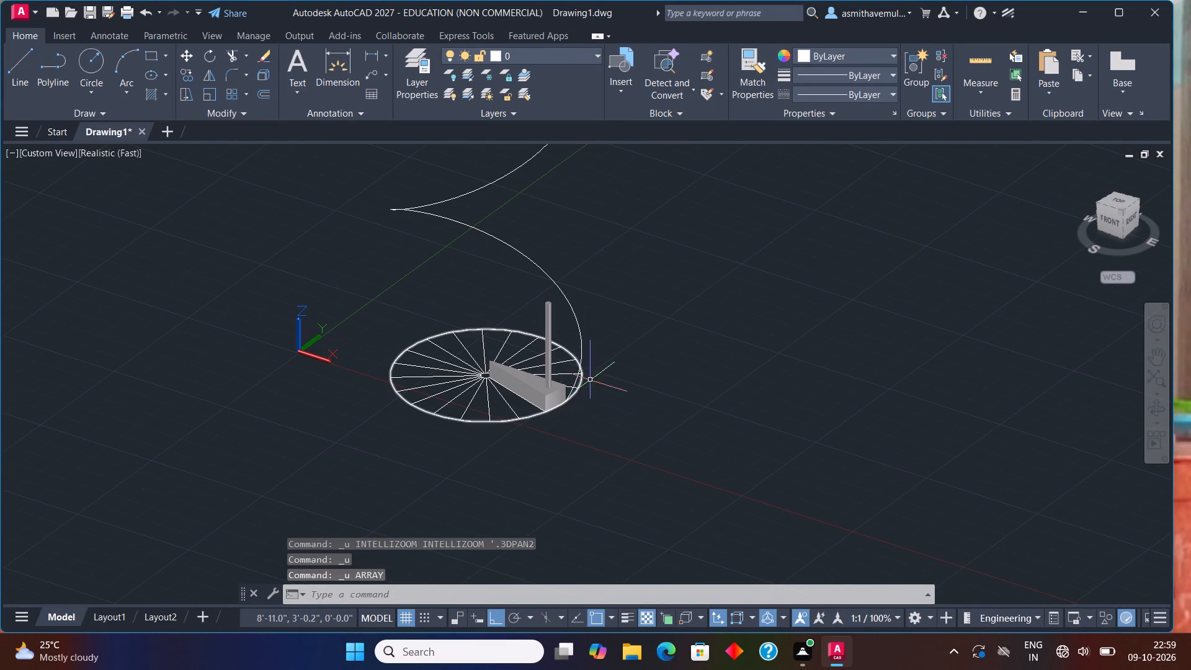
scroll(634, 356, up, 2)
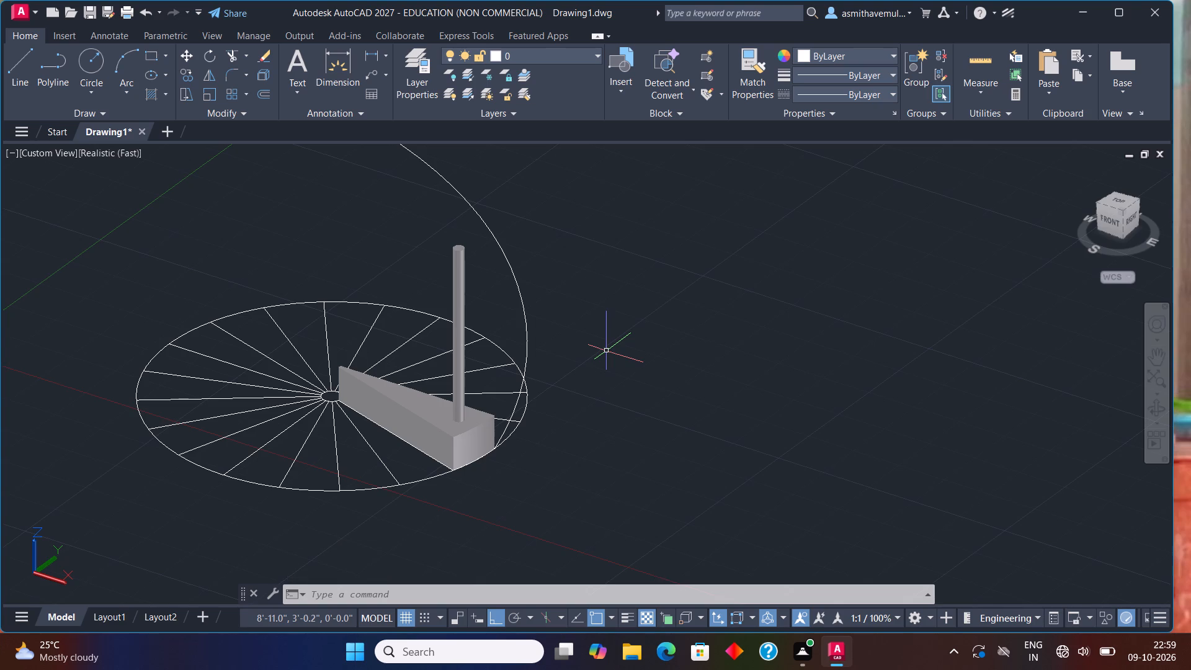
text(ARRAY)
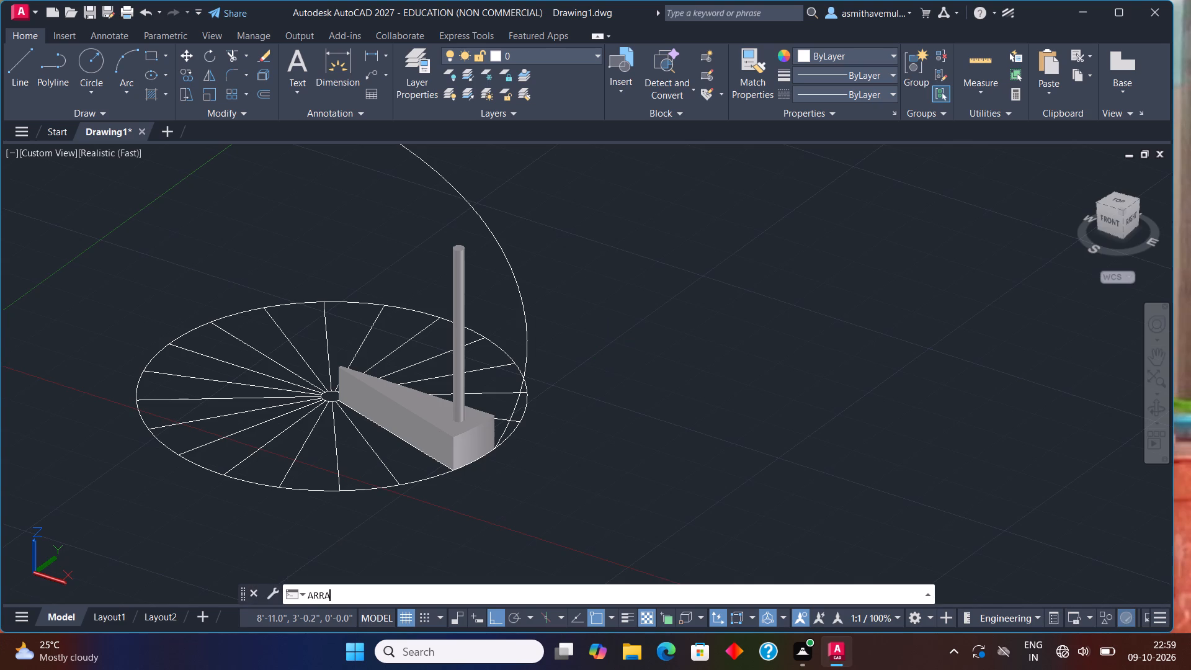
key(Return)
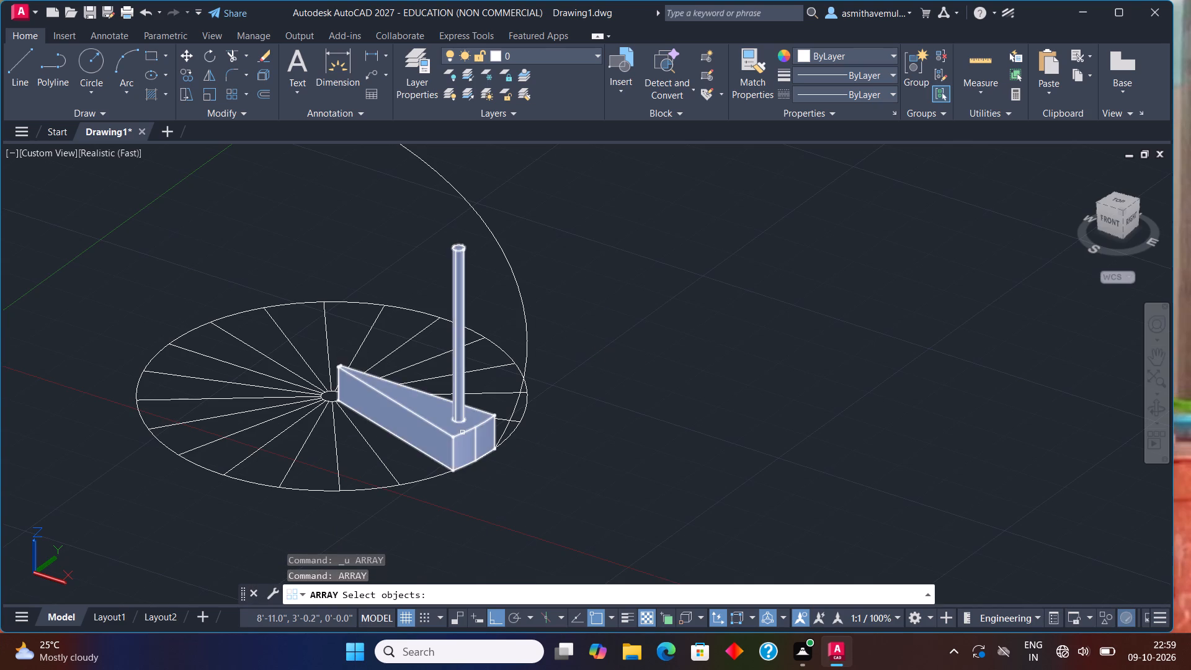
click(462, 432)
key(Return)
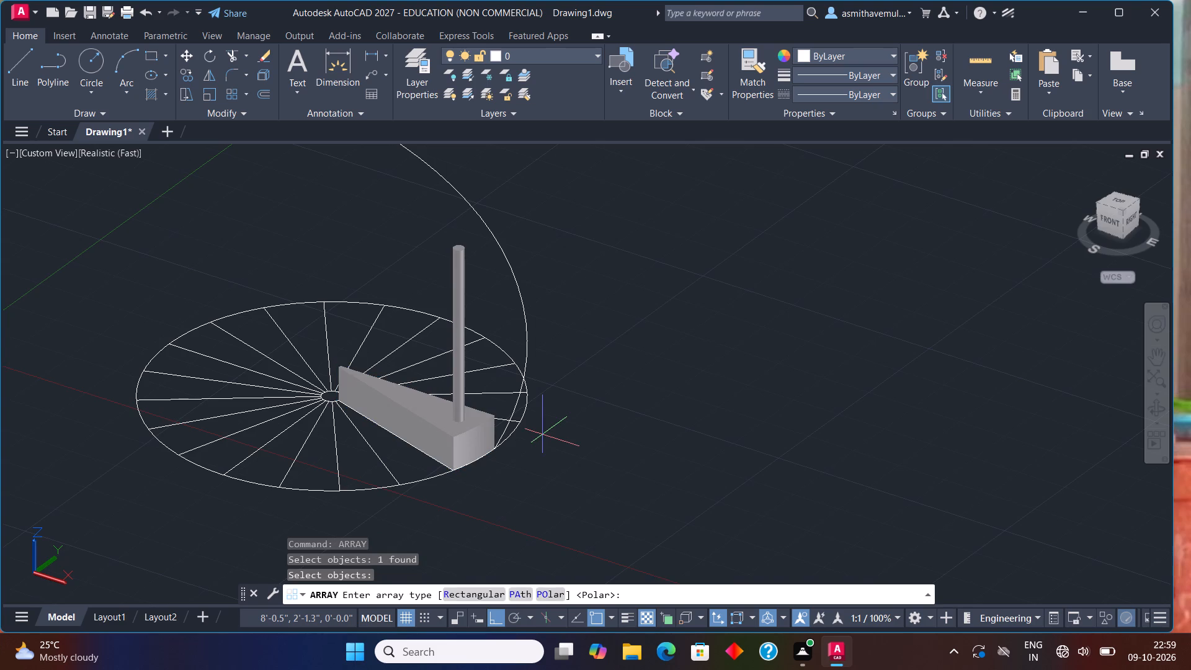
click(520, 597)
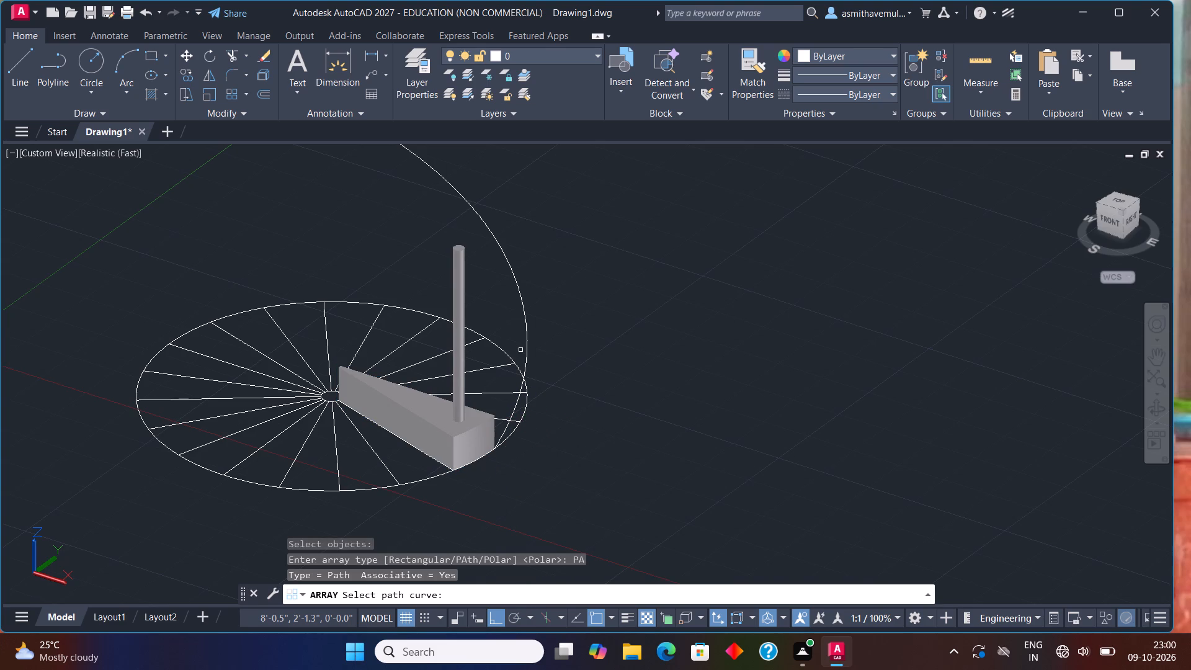
click(527, 342)
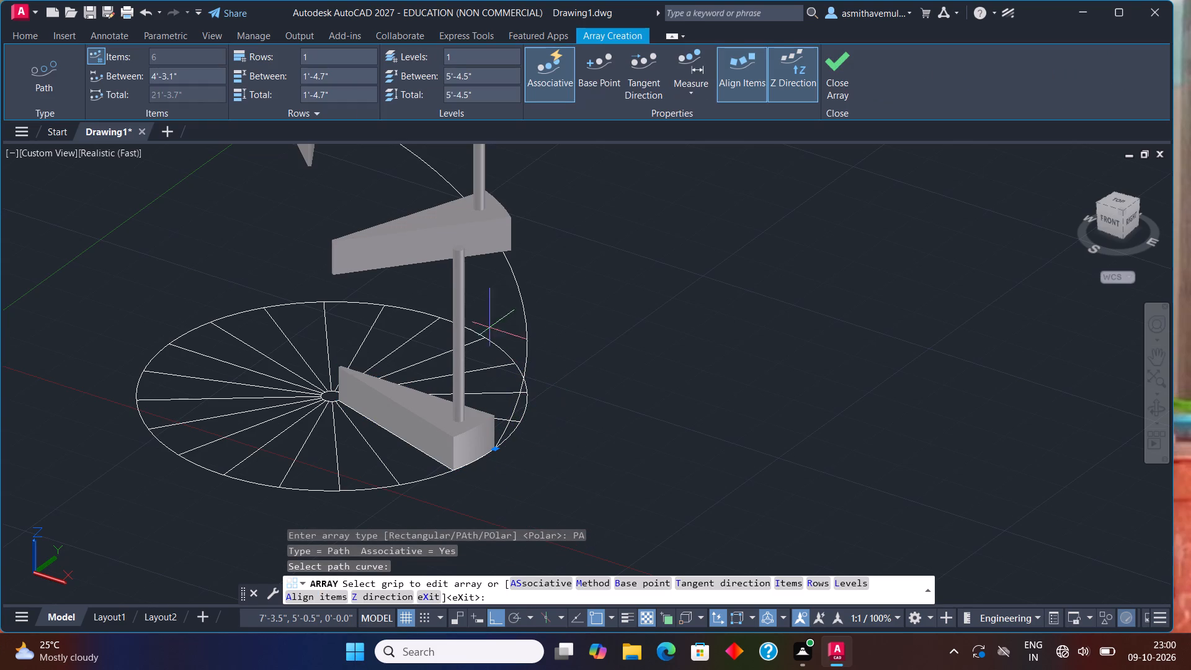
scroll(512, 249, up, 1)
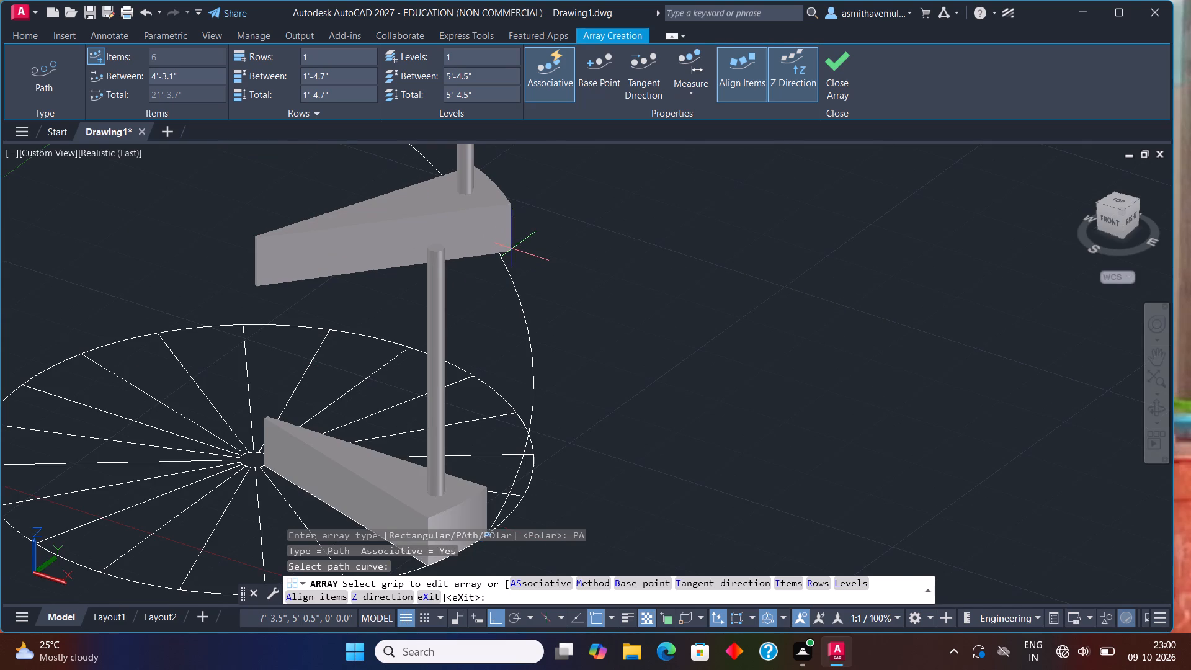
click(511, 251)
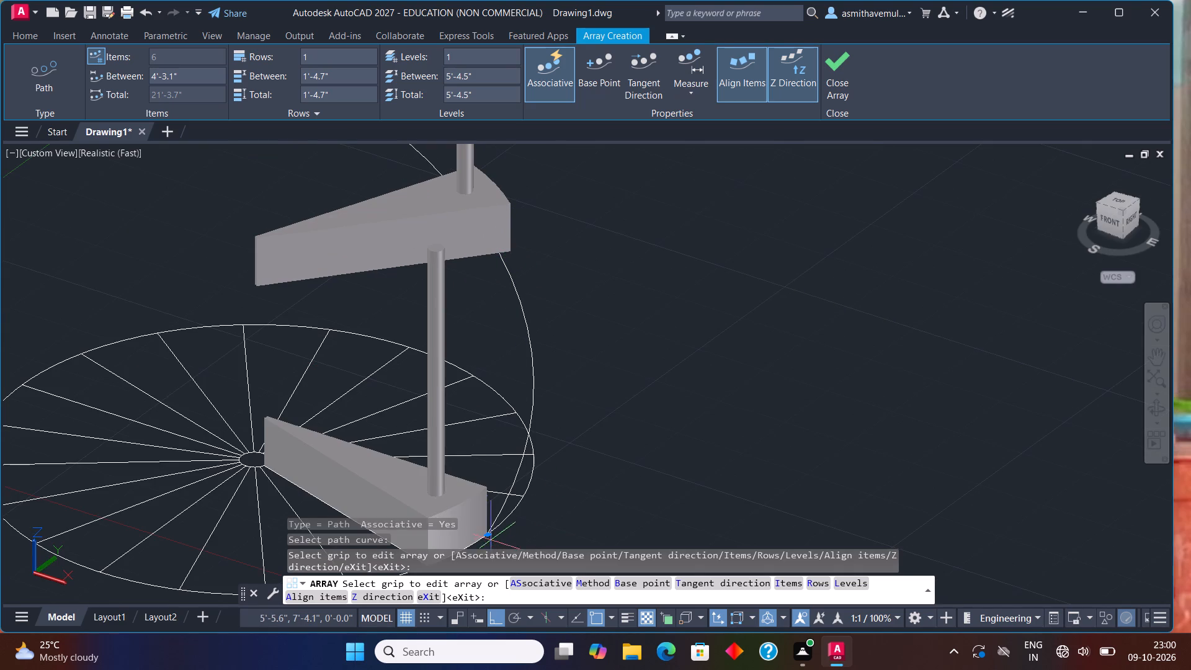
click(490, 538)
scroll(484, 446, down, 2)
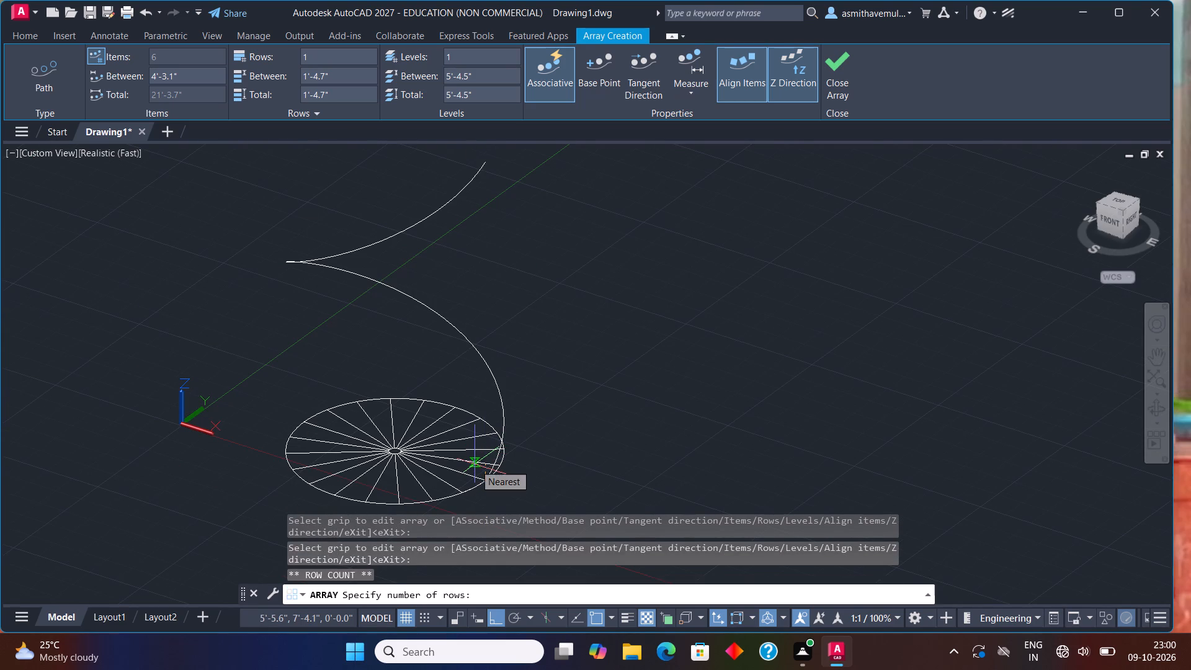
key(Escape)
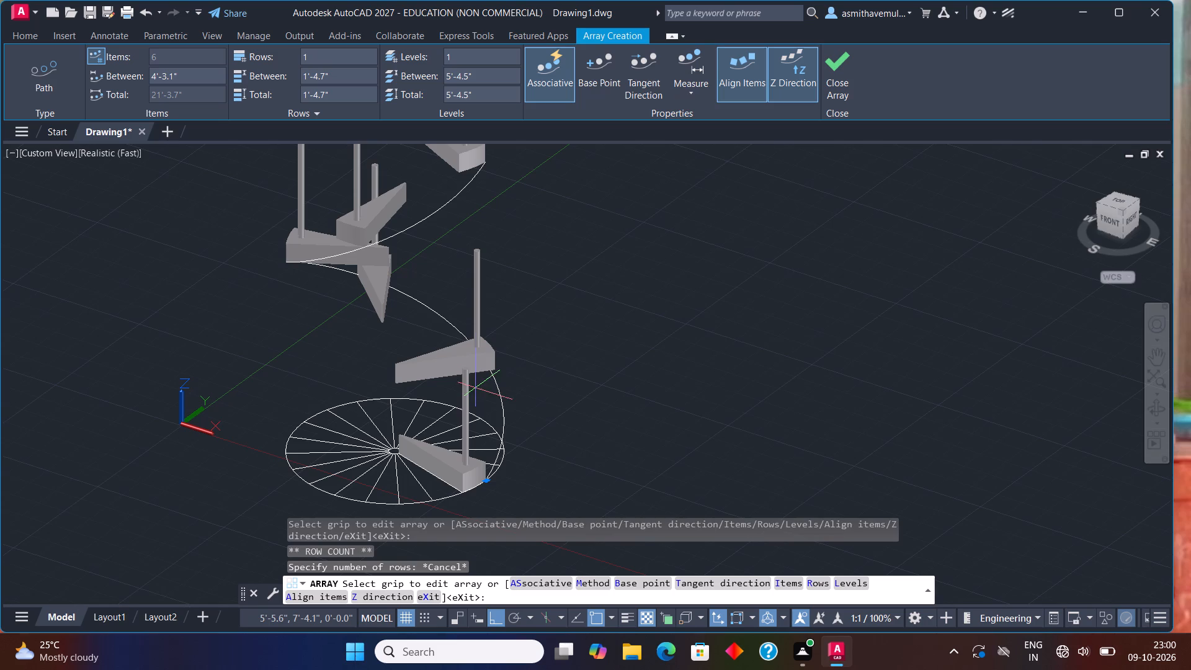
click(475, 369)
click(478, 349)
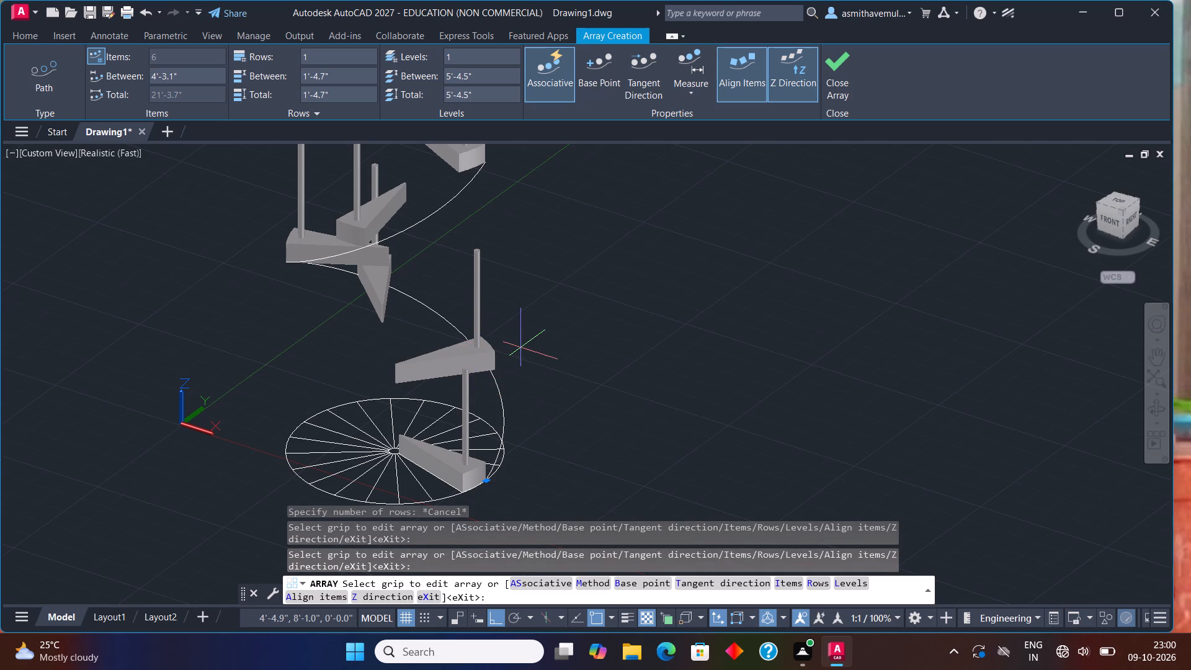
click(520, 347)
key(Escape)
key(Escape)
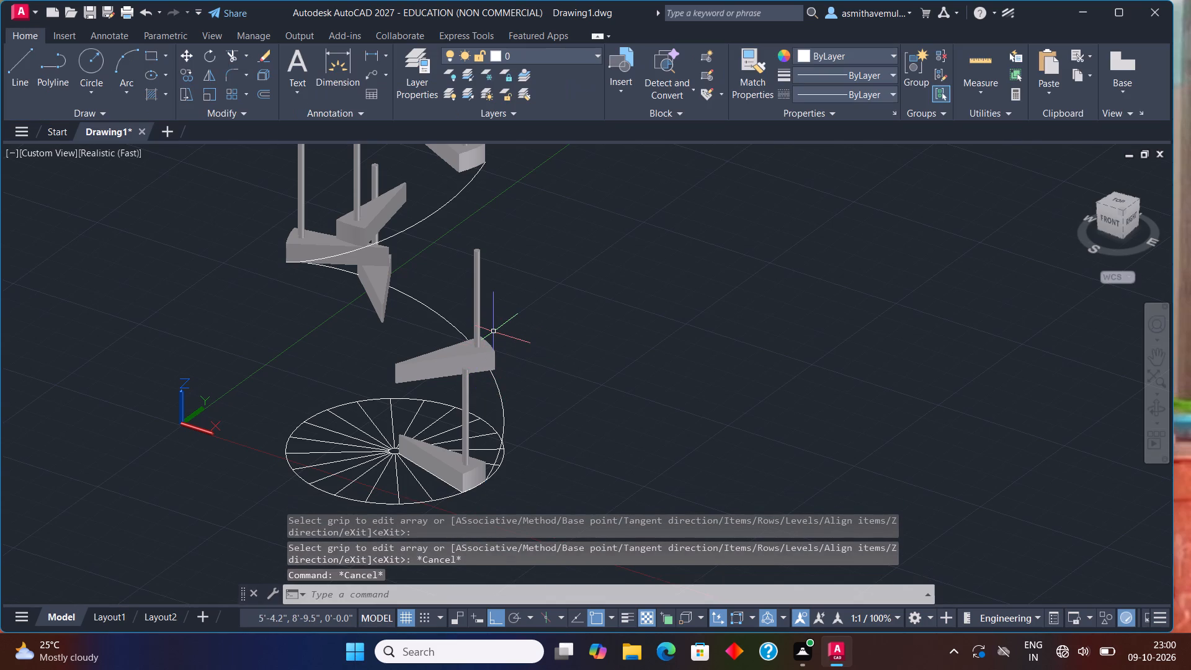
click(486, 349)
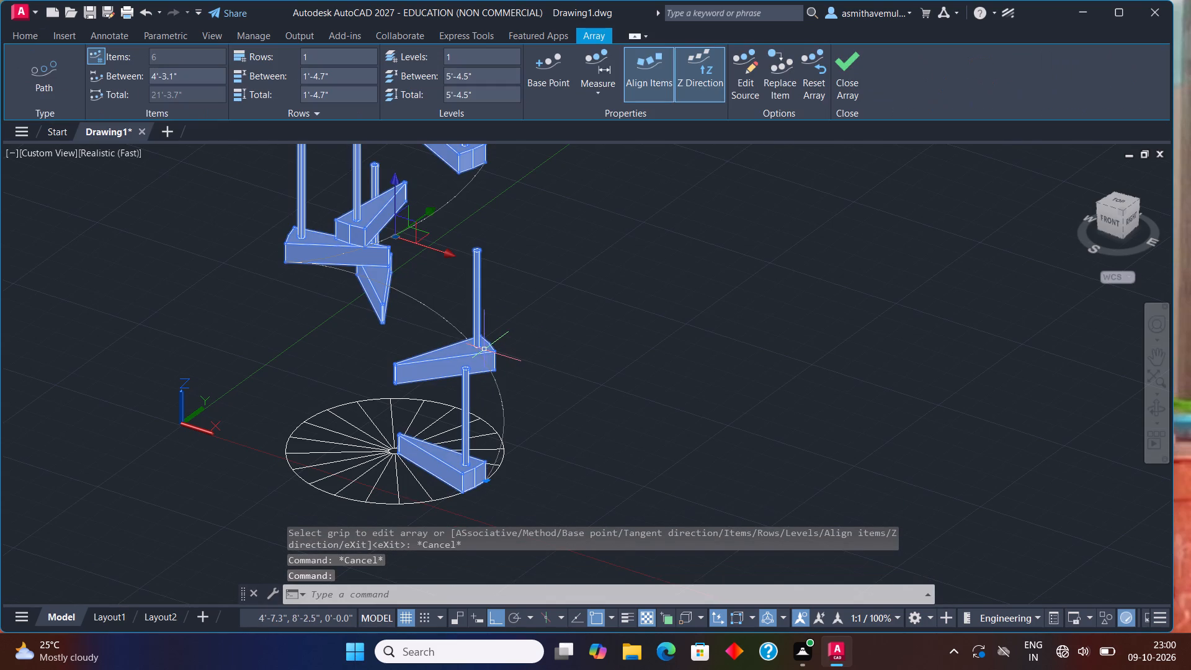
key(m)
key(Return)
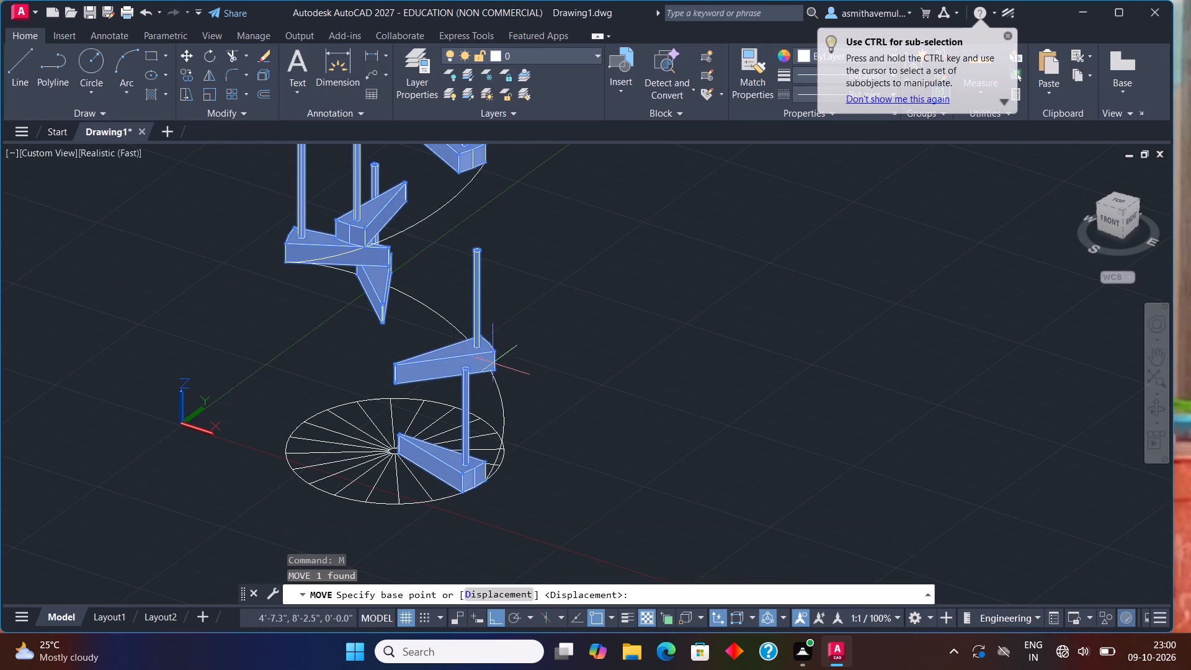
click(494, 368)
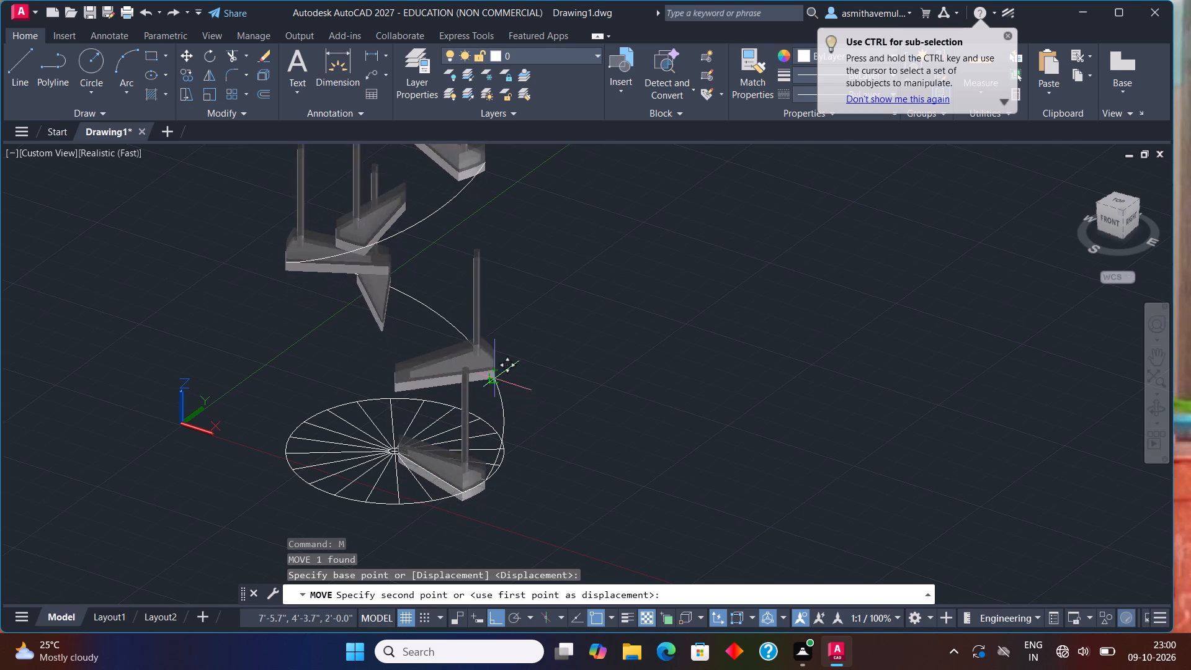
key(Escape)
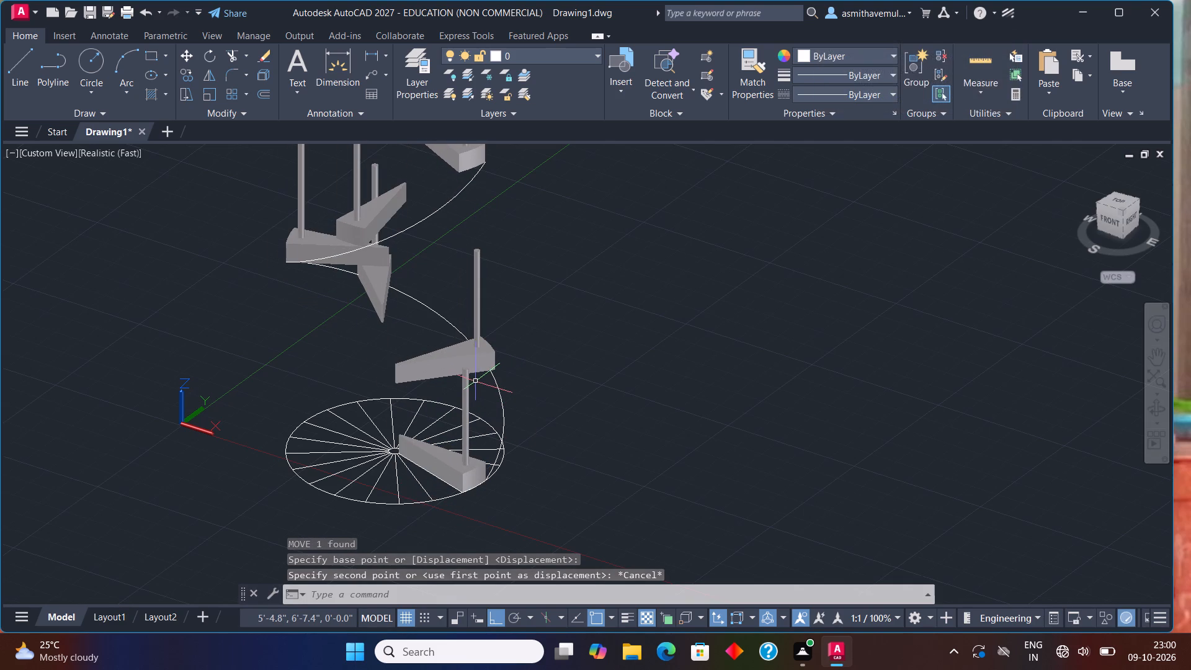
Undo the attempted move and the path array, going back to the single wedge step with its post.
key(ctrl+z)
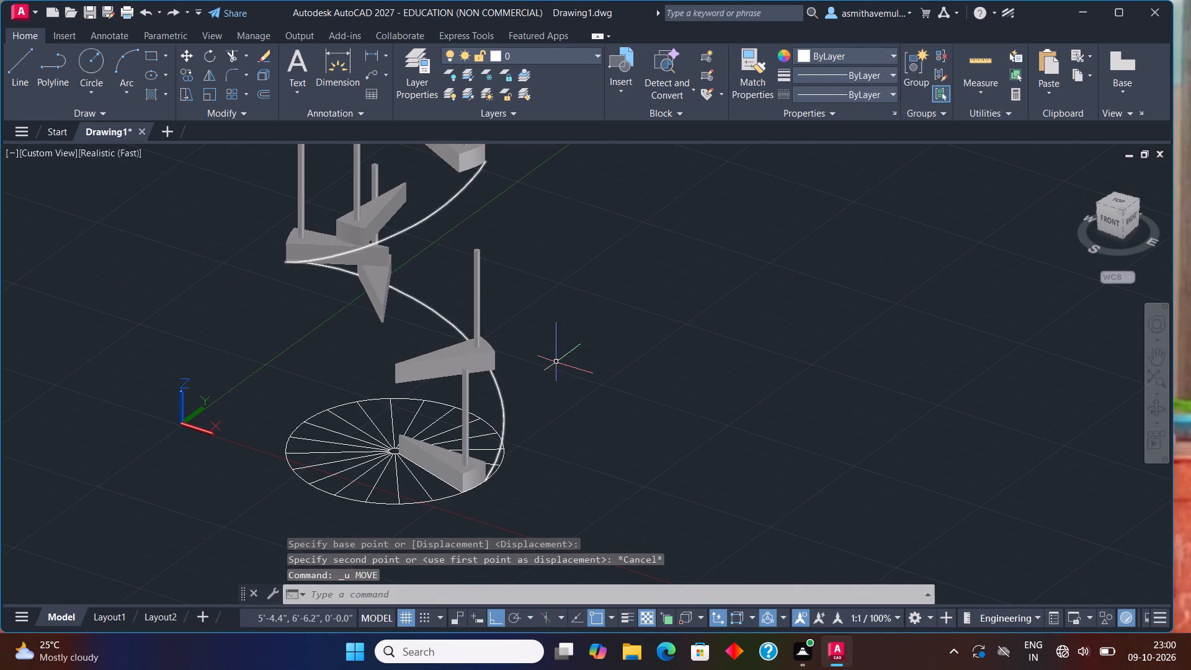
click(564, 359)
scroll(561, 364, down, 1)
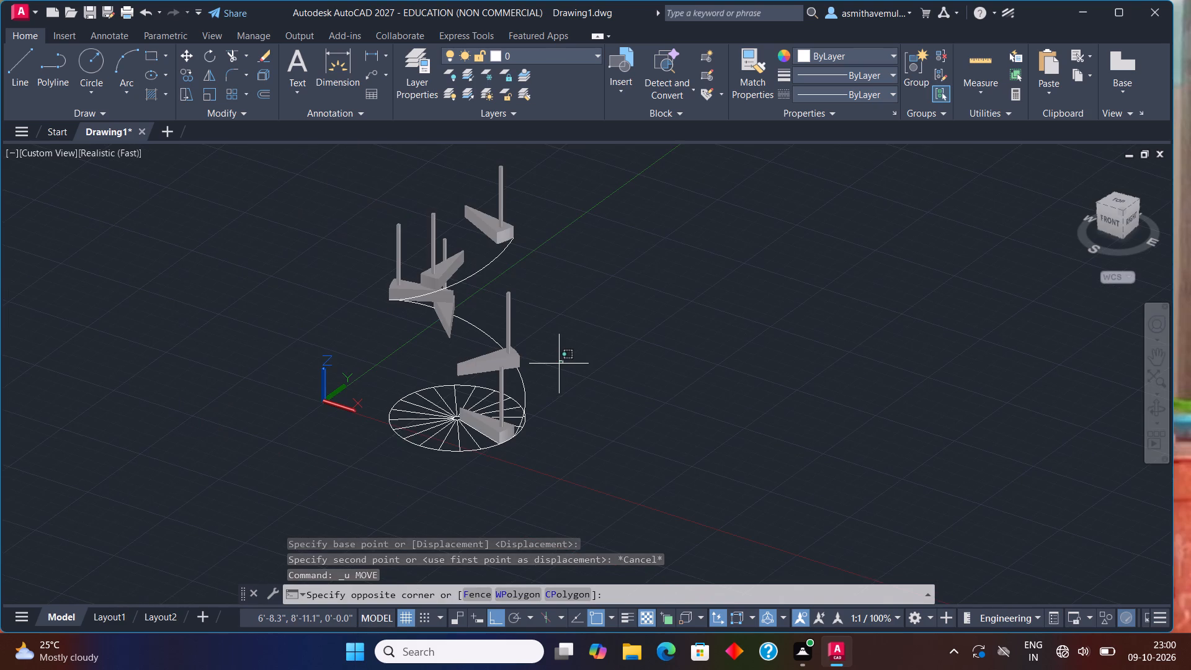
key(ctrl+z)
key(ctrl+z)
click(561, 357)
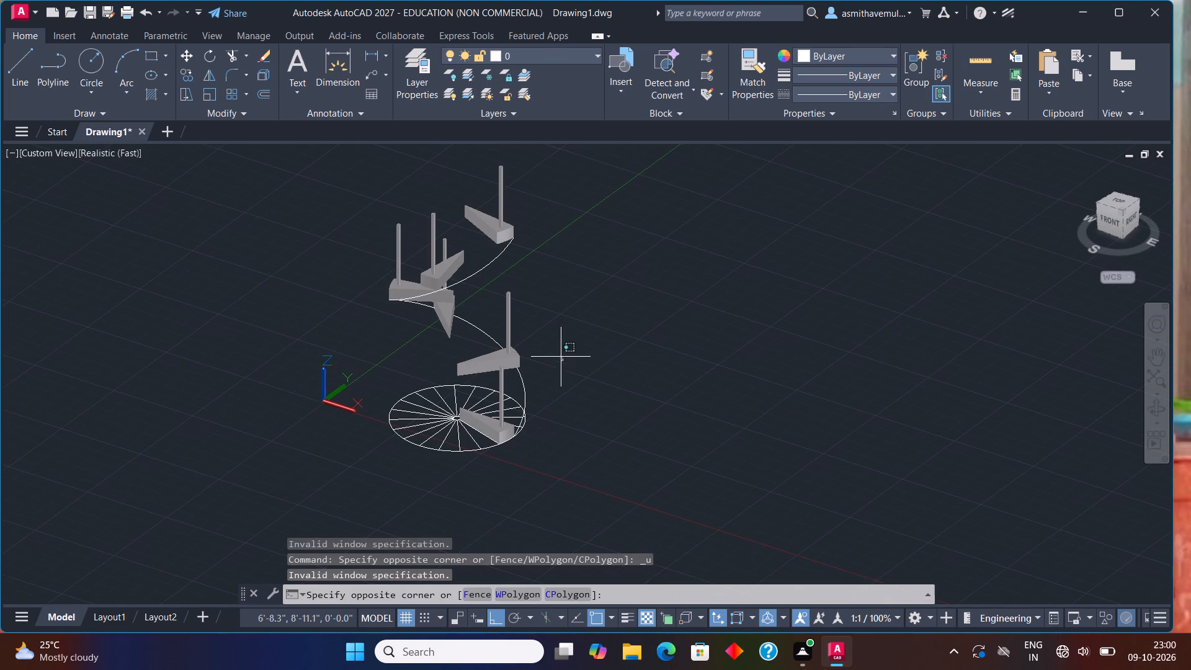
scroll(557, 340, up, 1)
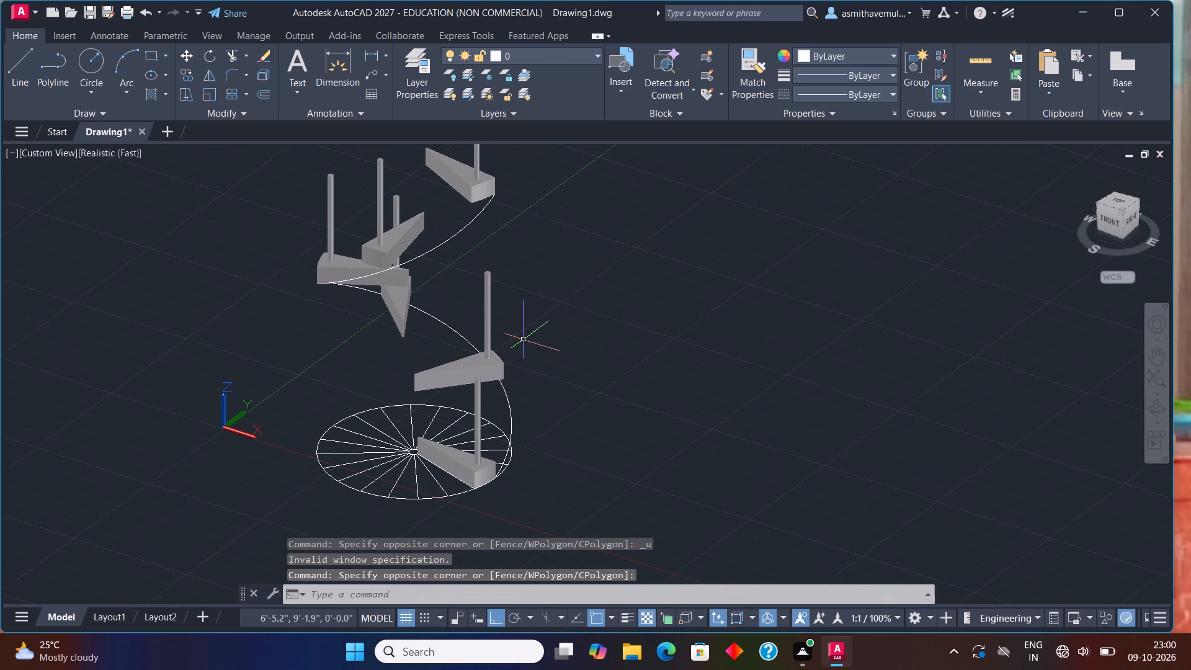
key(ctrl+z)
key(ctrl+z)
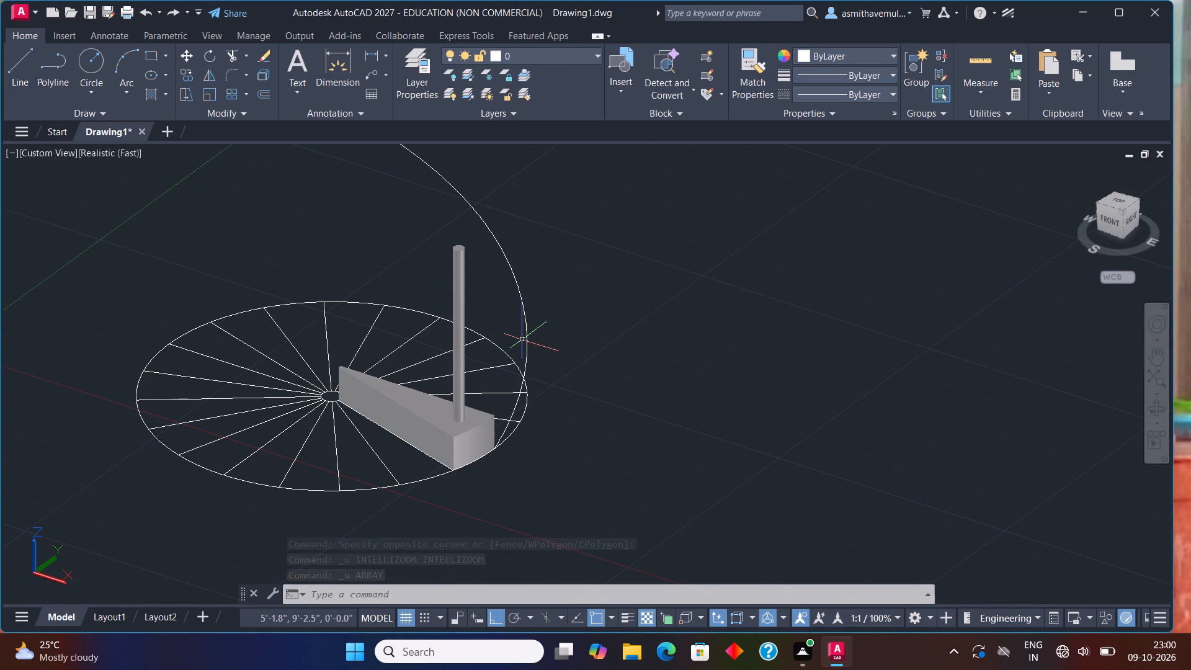
Create an associative path array of the wedge step with its post, using the helix as the path curve.
click(445, 422)
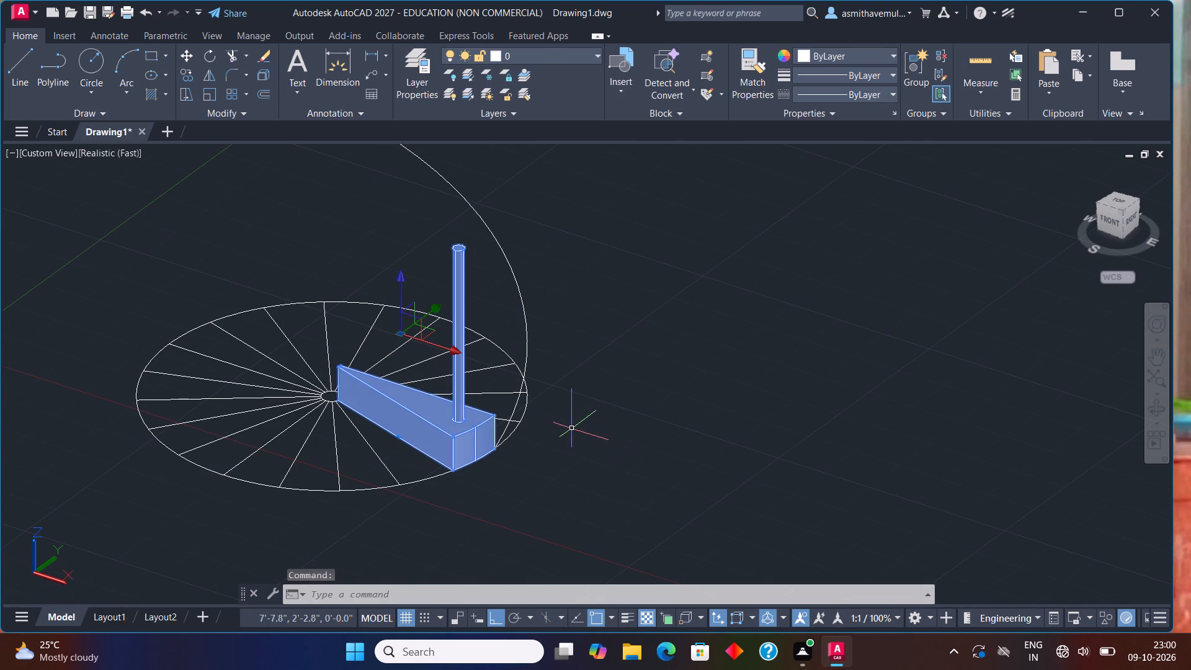
text(ARRAY)
key(Return)
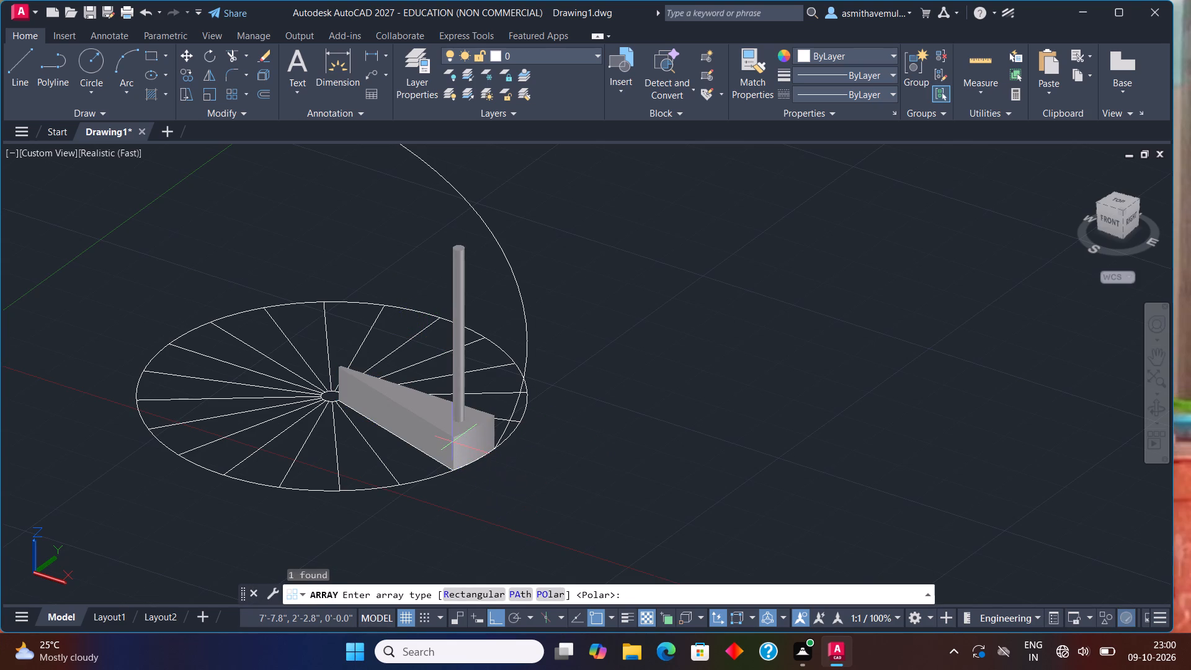
click(520, 591)
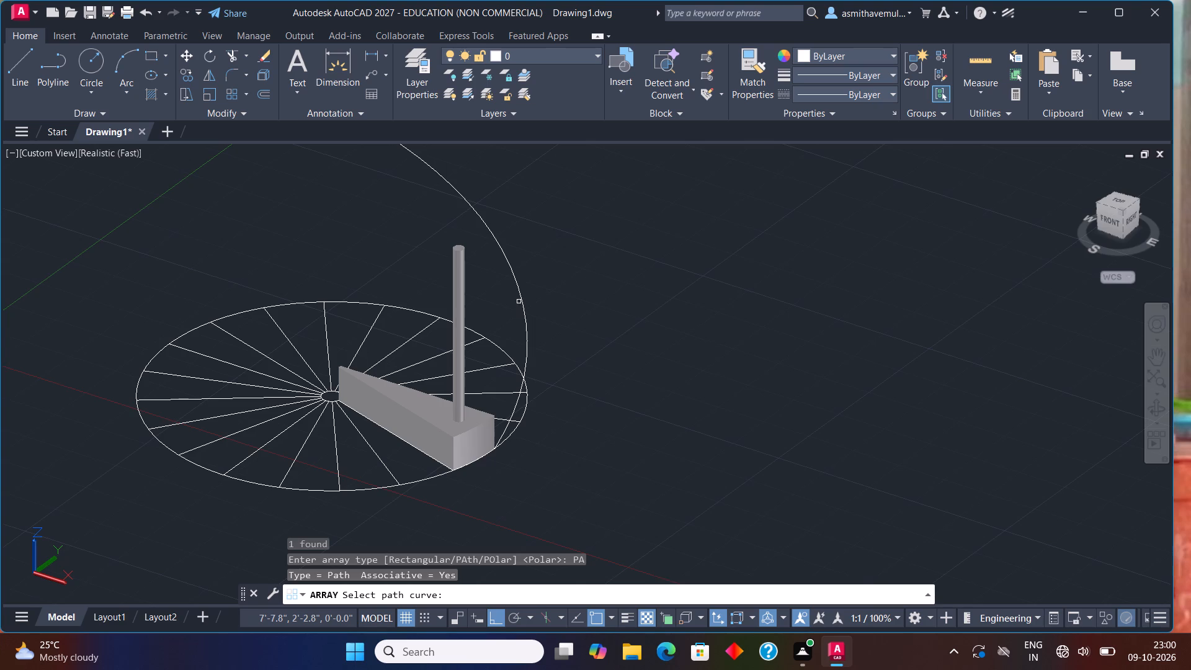
click(522, 297)
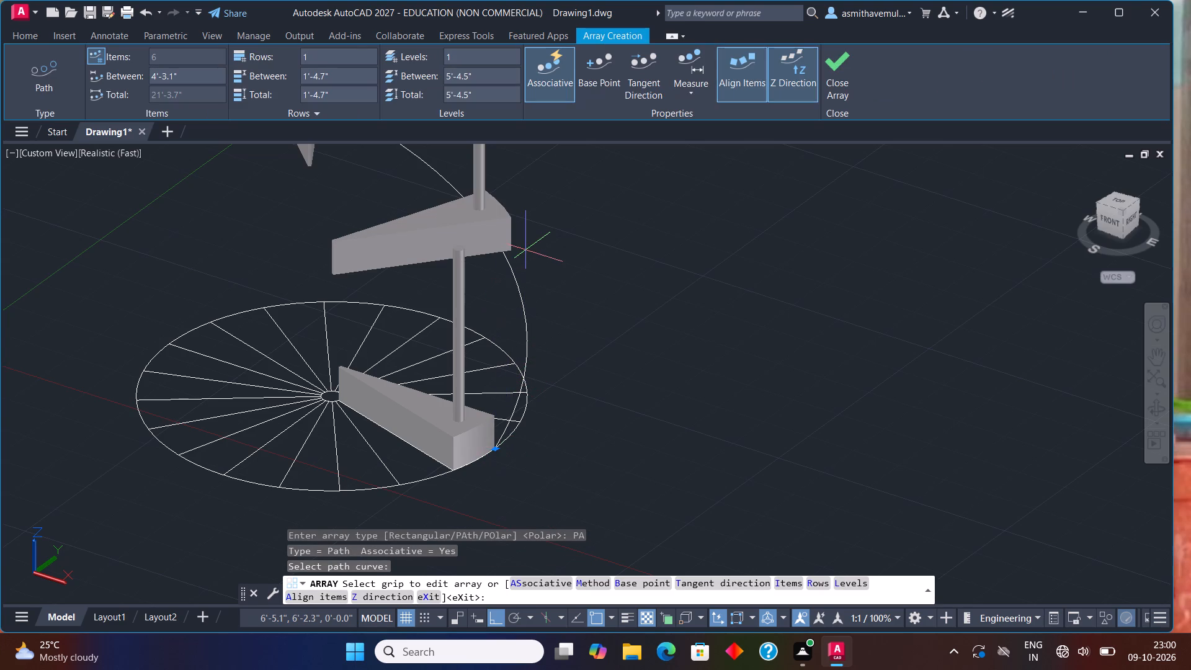
Turn ortho off and set the spacing between the arrayed steps to 8" along the helix.
shift+middle_drag(519, 261, 509, 274)
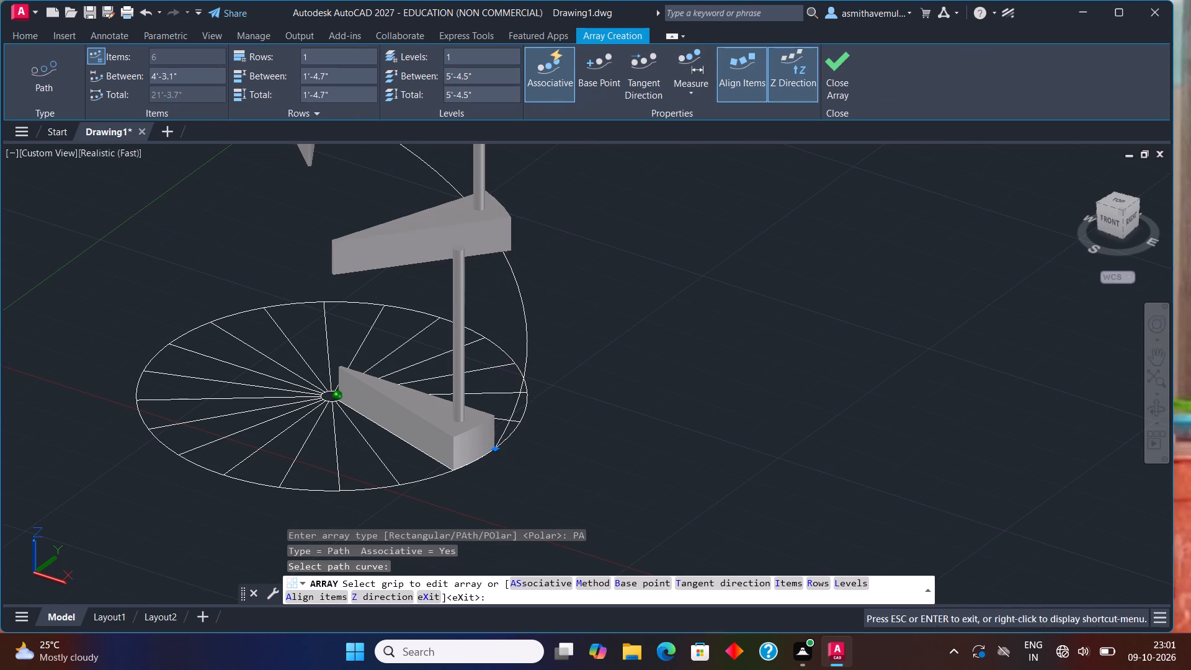
shift+middle_drag(509, 274, 422, 251)
shift+scroll(421, 251, up, 1)
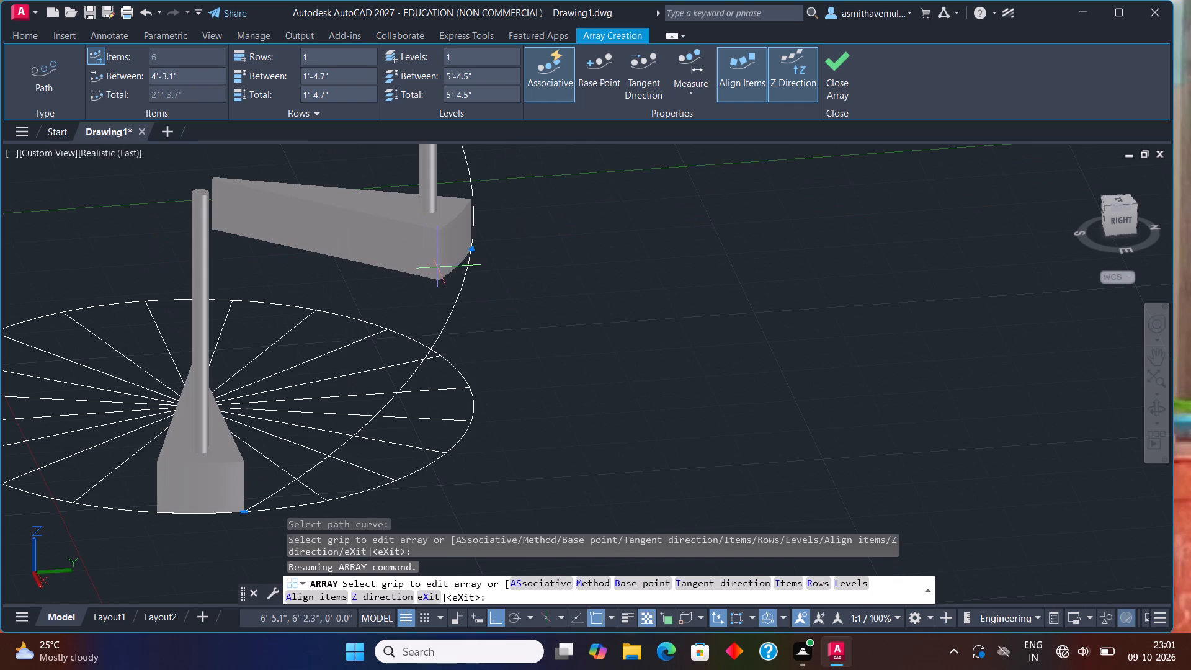
click(468, 251)
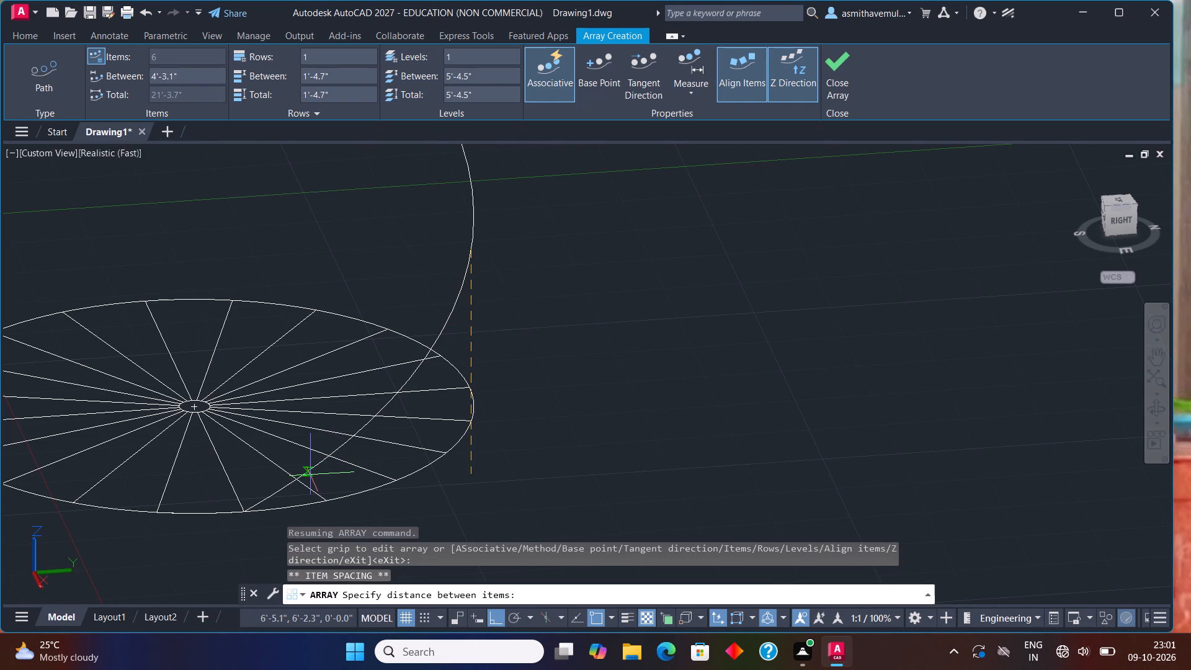
key(F8)
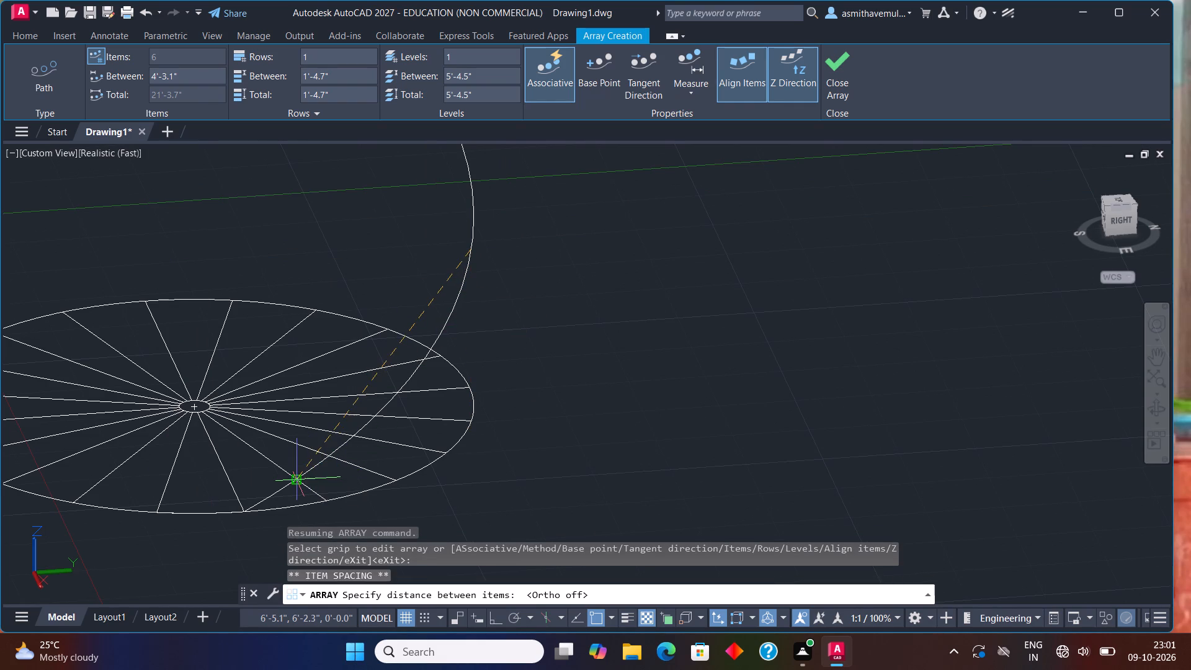
click(292, 481)
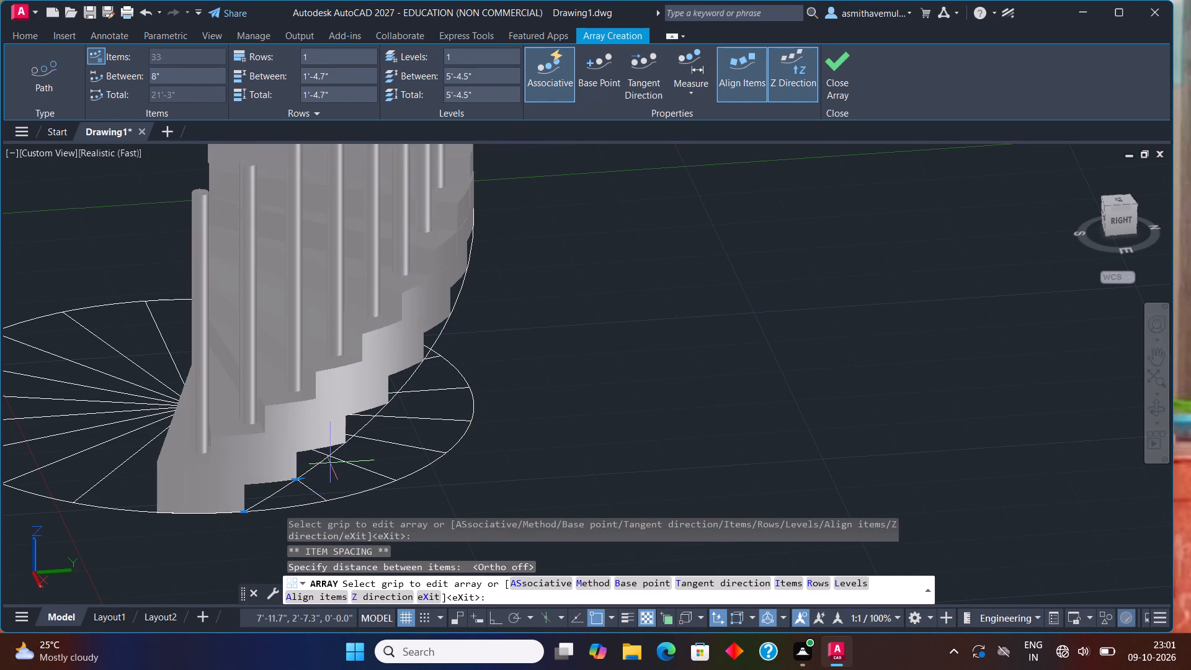
Examine the arrayed steps and posts of the spiral staircase from several angles.
scroll(334, 462, down, 2)
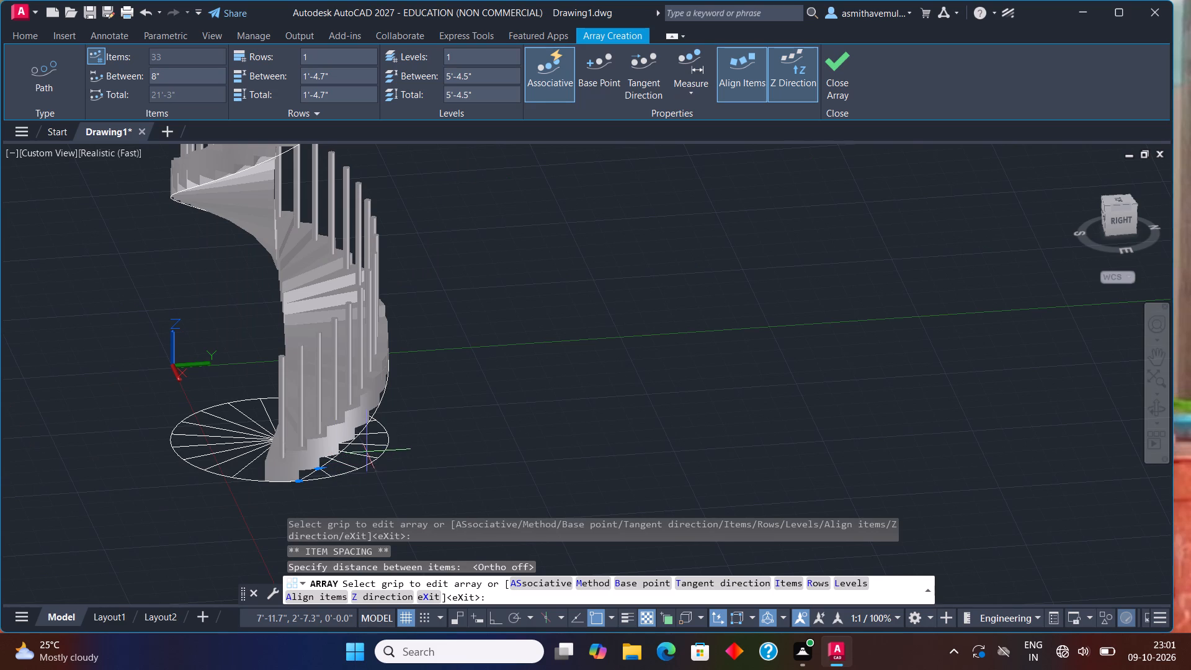
shift+middle_drag(365, 450, 439, 437)
middle_drag(421, 437, 484, 437)
shift+middle_drag(532, 411, 654, 426)
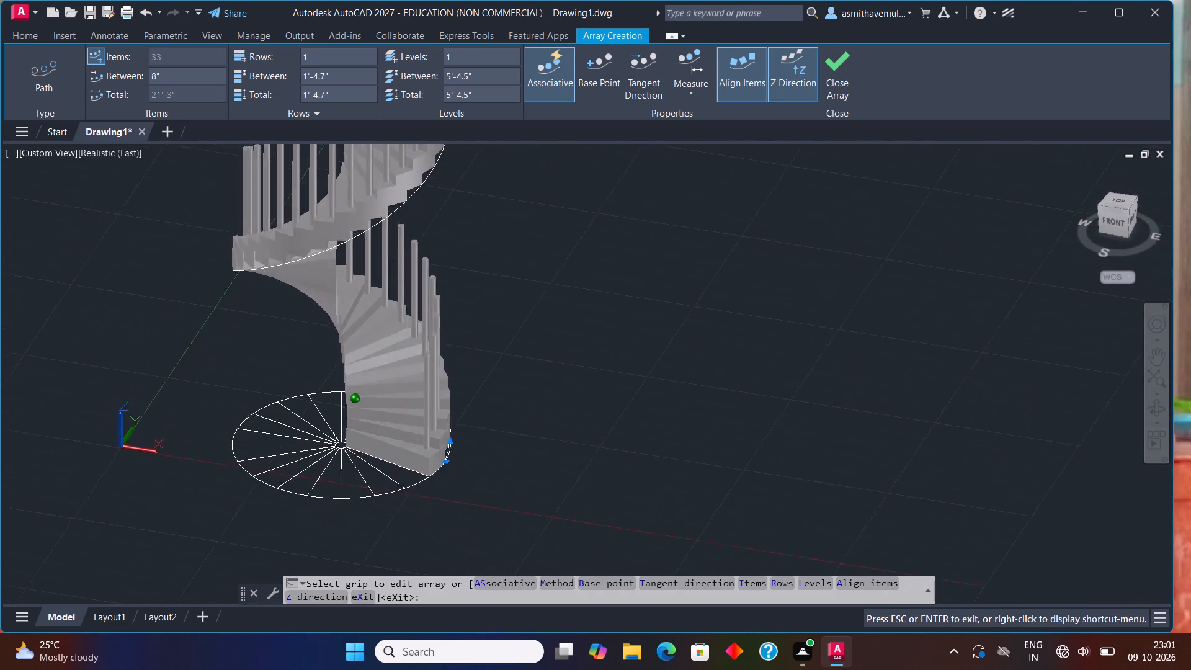
shift+middle_drag(654, 426, 530, 419)
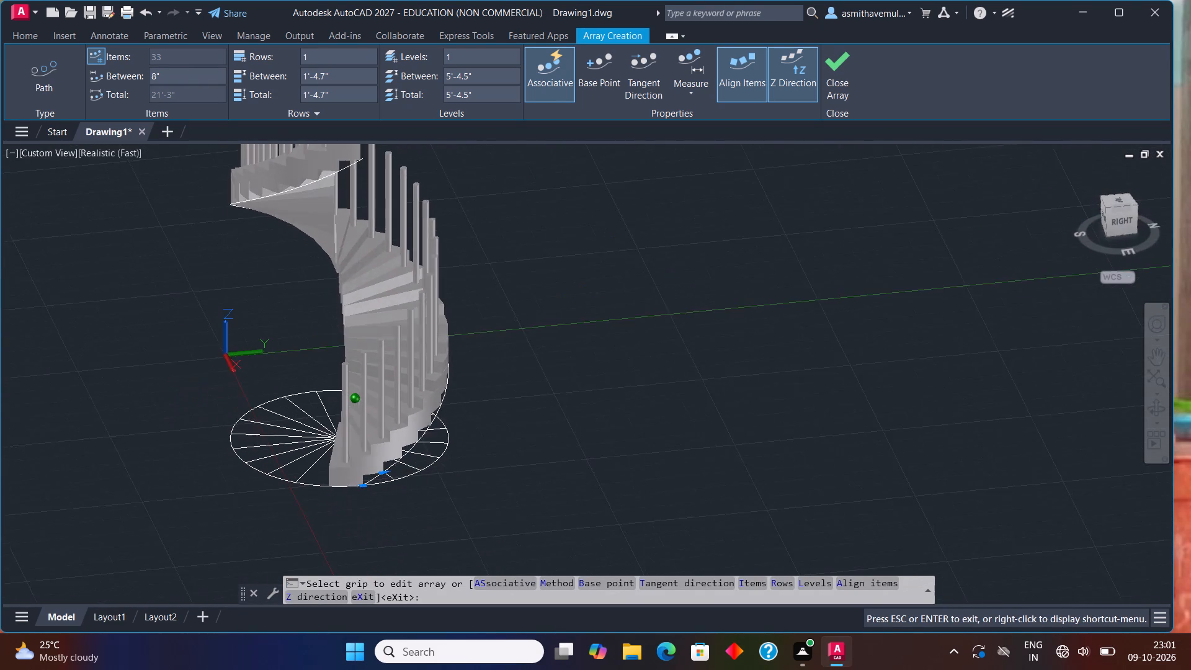
shift+middle_drag(530, 419, 527, 419)
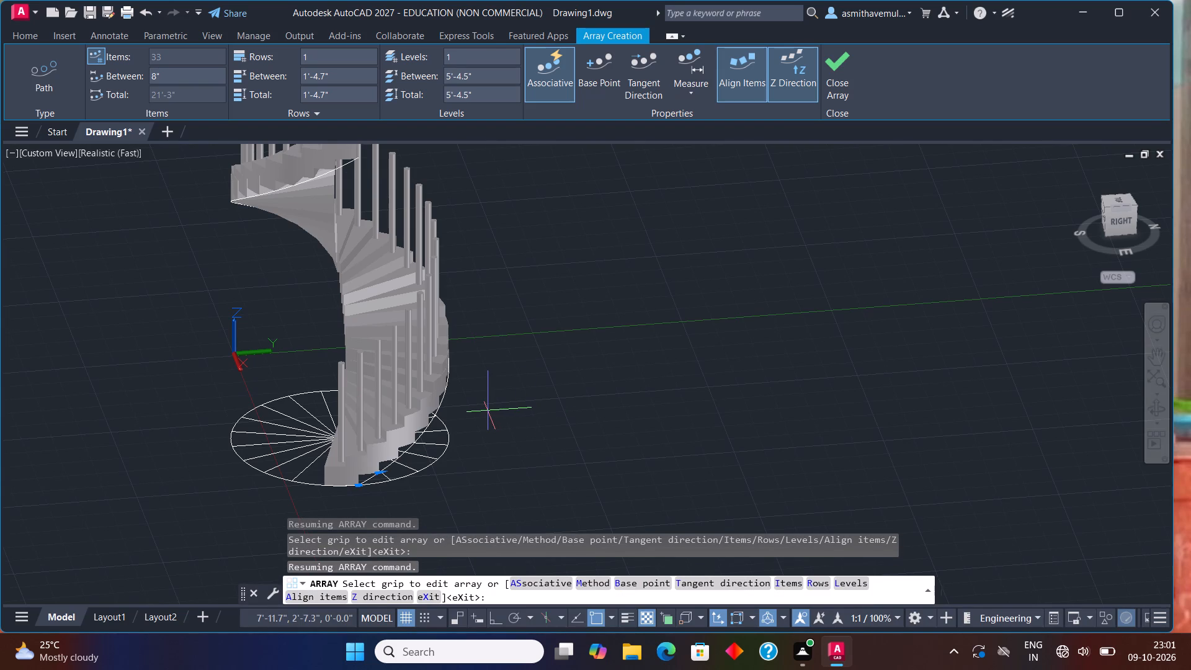
scroll(329, 403, up, 2)
middle_drag(702, 327, 695, 330)
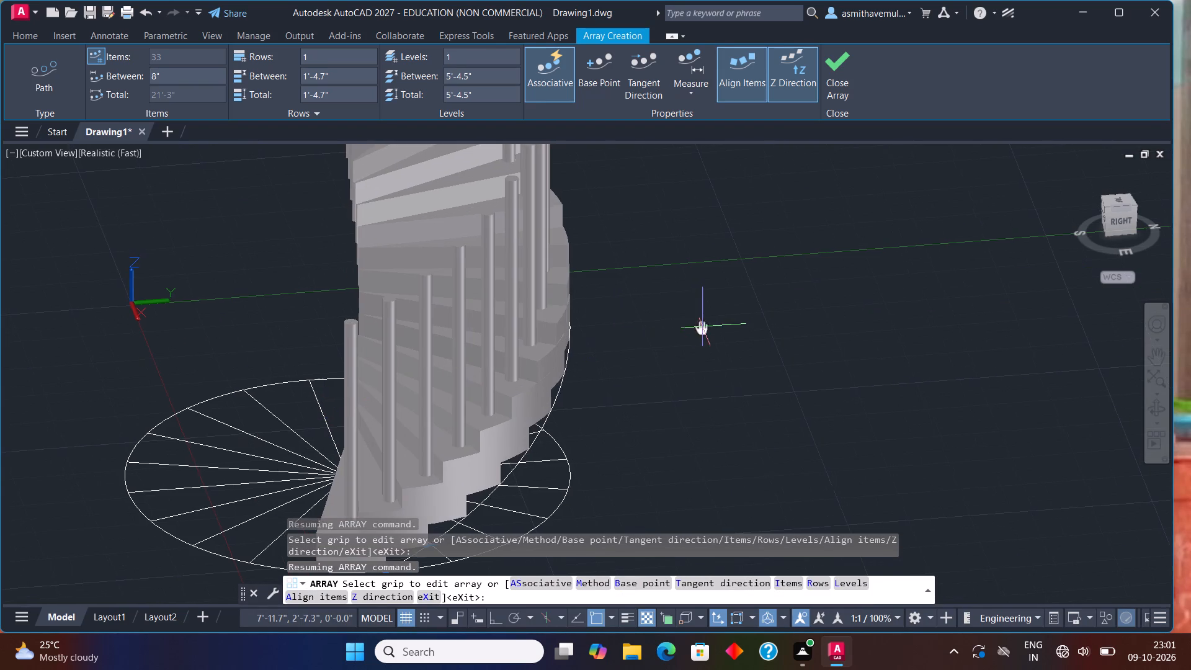
middle_drag(695, 330, 641, 393)
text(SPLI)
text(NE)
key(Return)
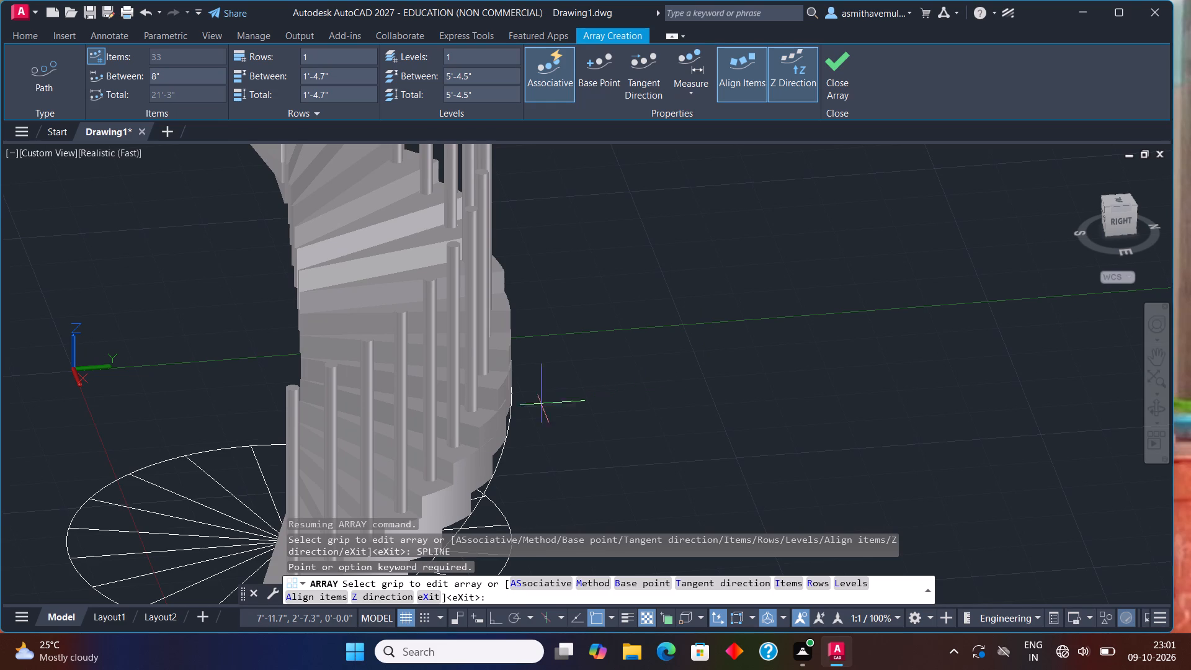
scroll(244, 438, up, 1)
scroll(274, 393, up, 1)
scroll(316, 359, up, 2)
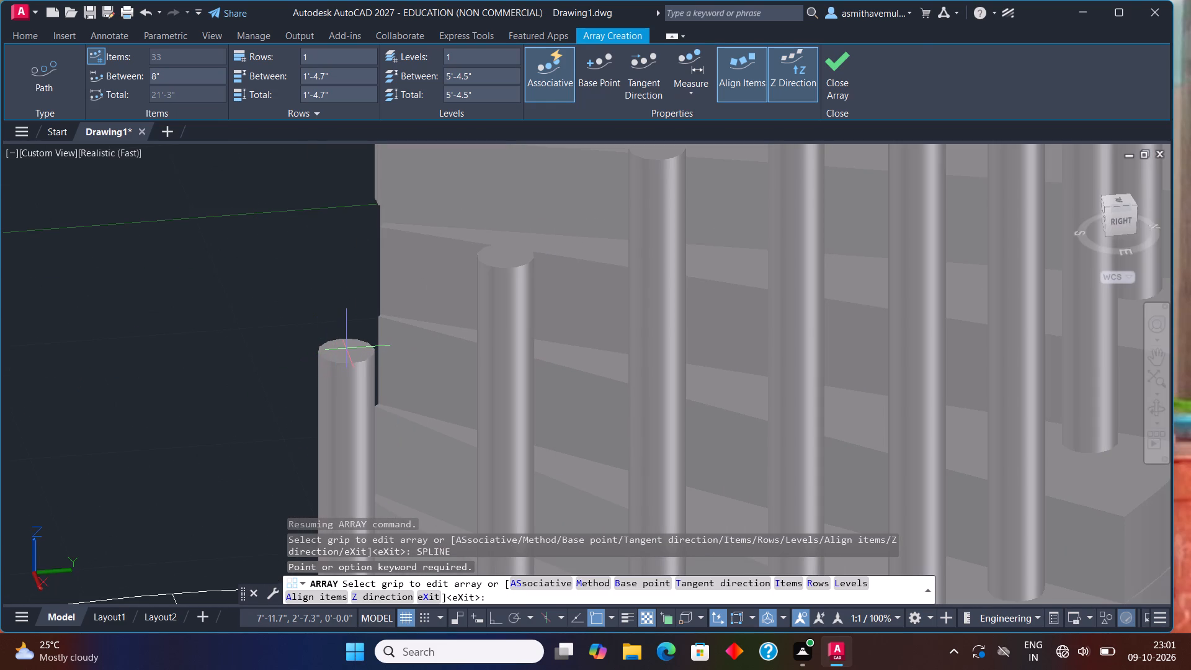
Exit the path array command, keeping the arrayed steps and posts along the helix.
key(Escape)
key(Escape)
key(Escape)
key(Escape)
key(Escape)
click(234, 366)
click(234, 365)
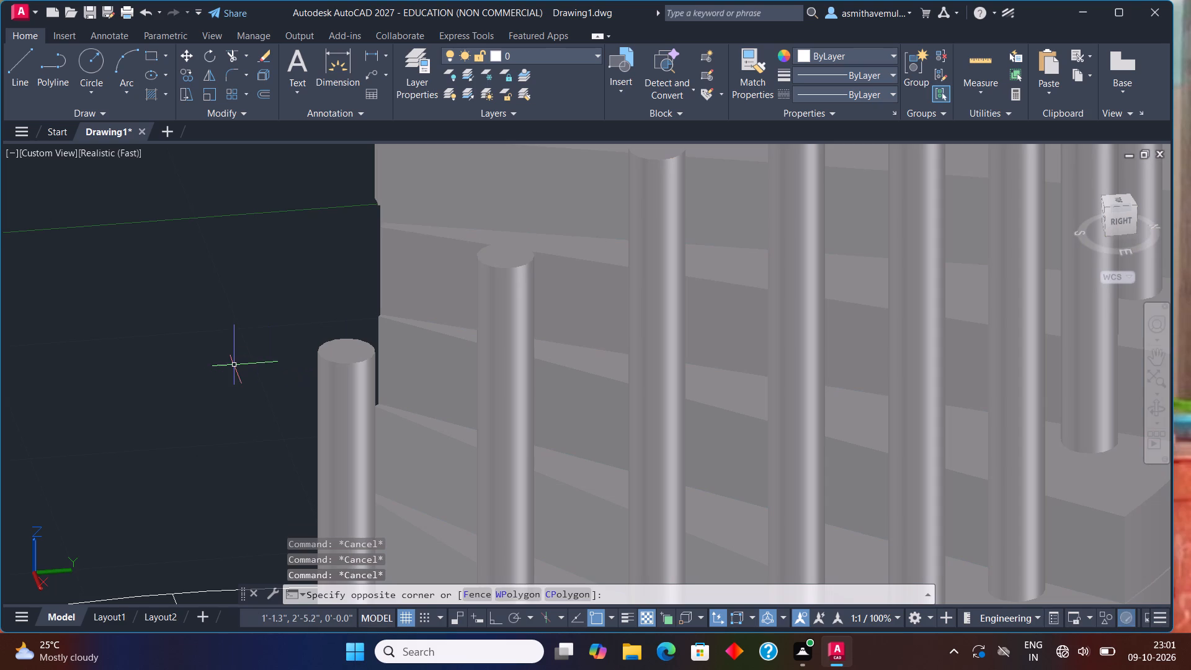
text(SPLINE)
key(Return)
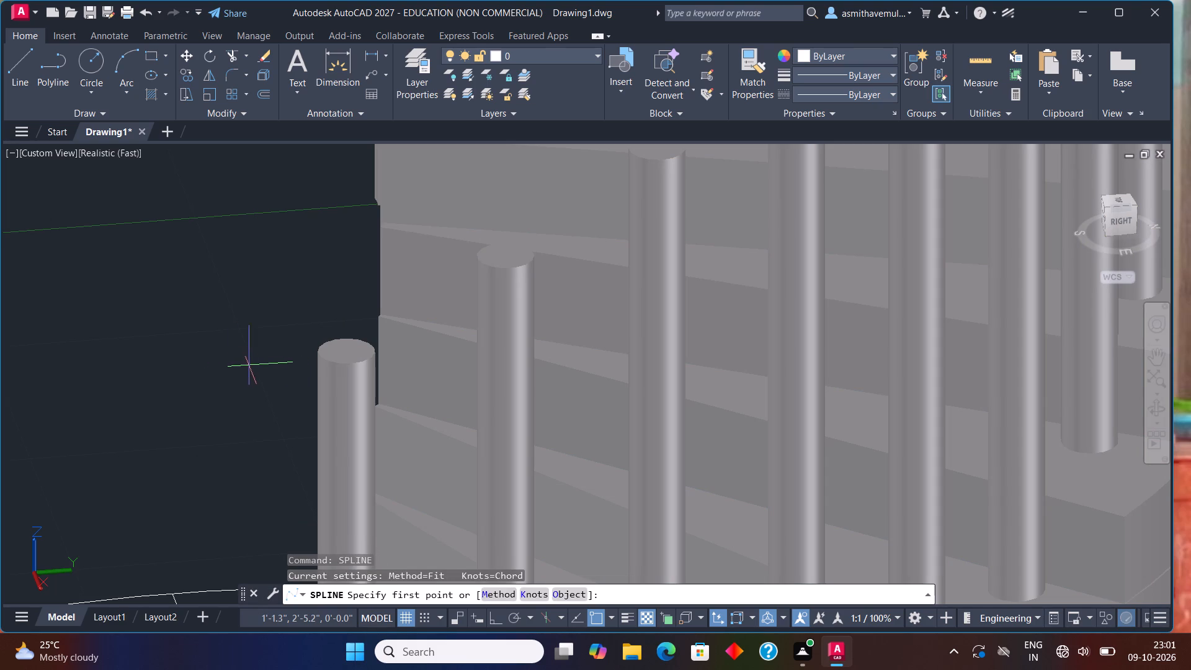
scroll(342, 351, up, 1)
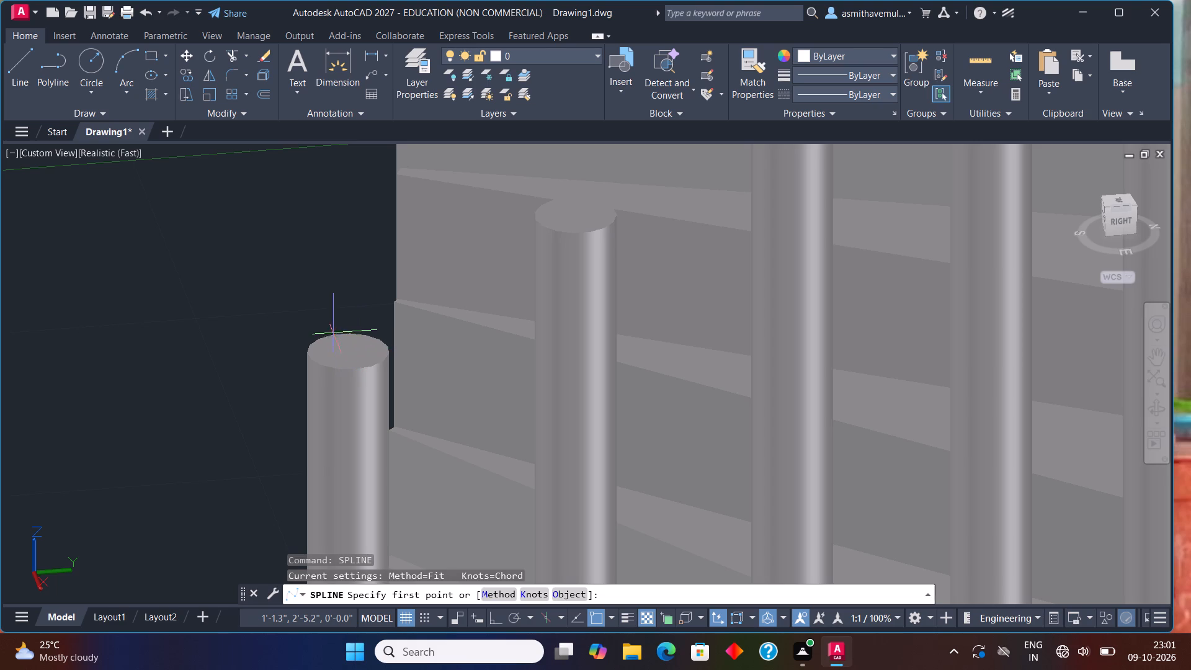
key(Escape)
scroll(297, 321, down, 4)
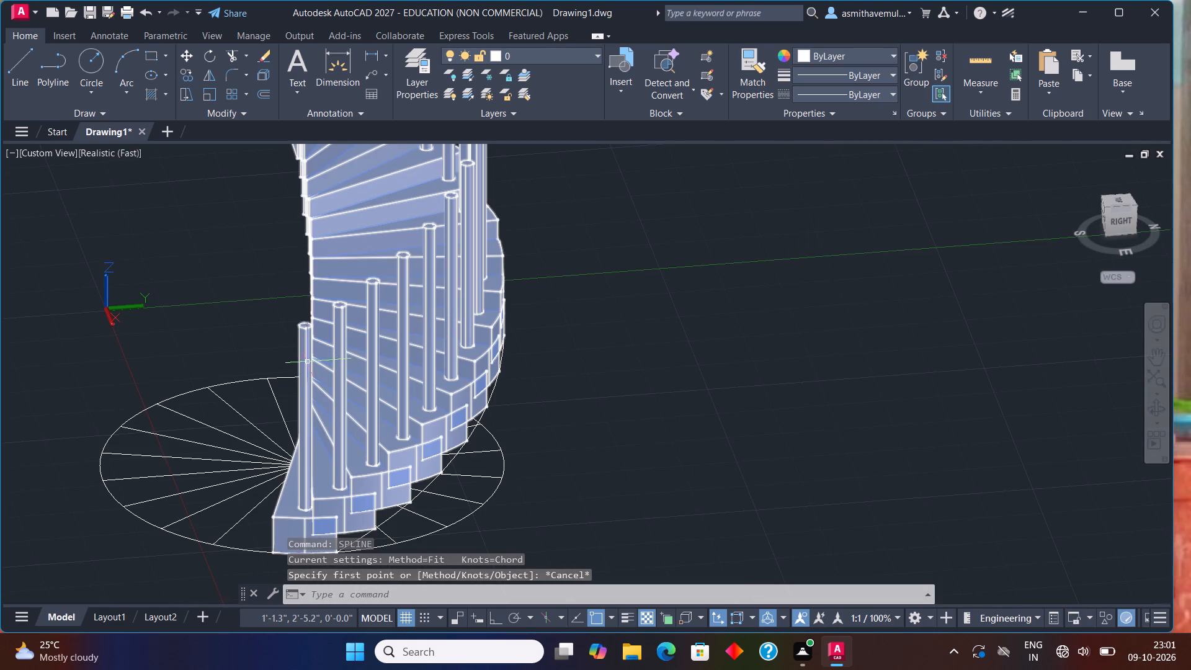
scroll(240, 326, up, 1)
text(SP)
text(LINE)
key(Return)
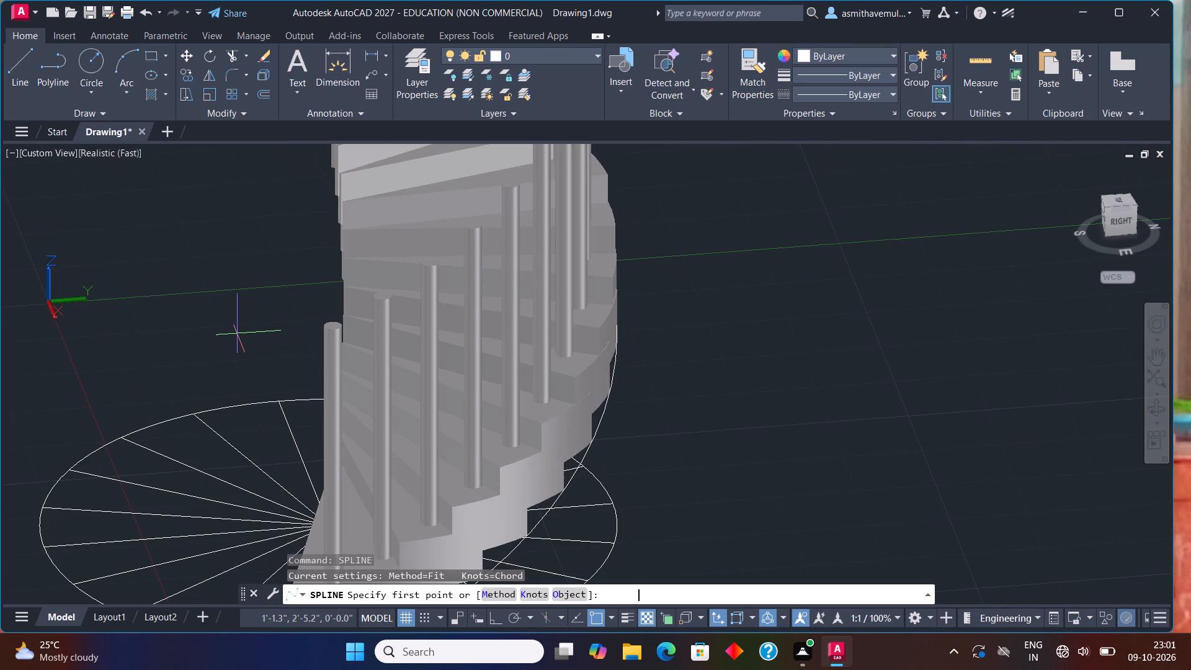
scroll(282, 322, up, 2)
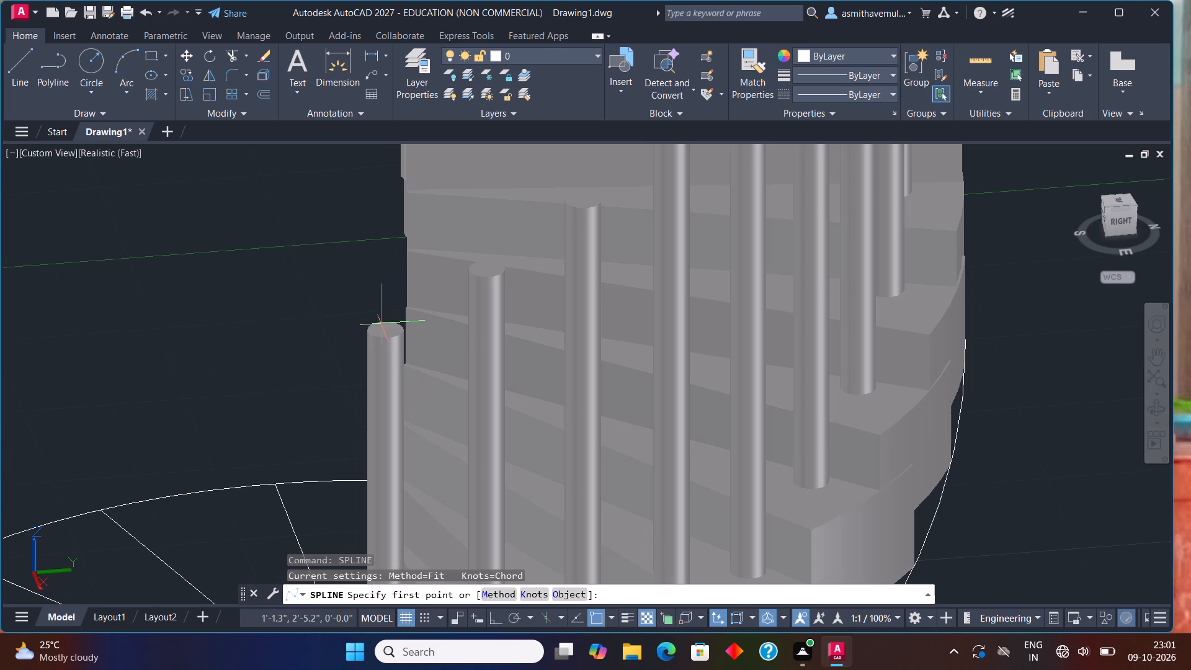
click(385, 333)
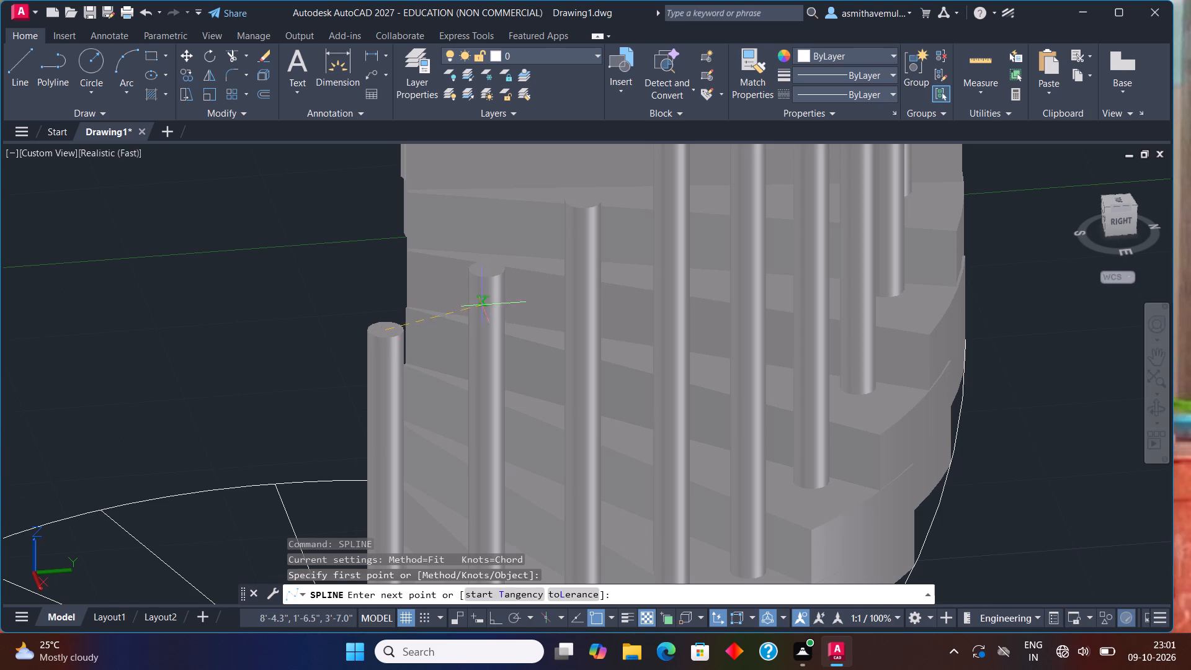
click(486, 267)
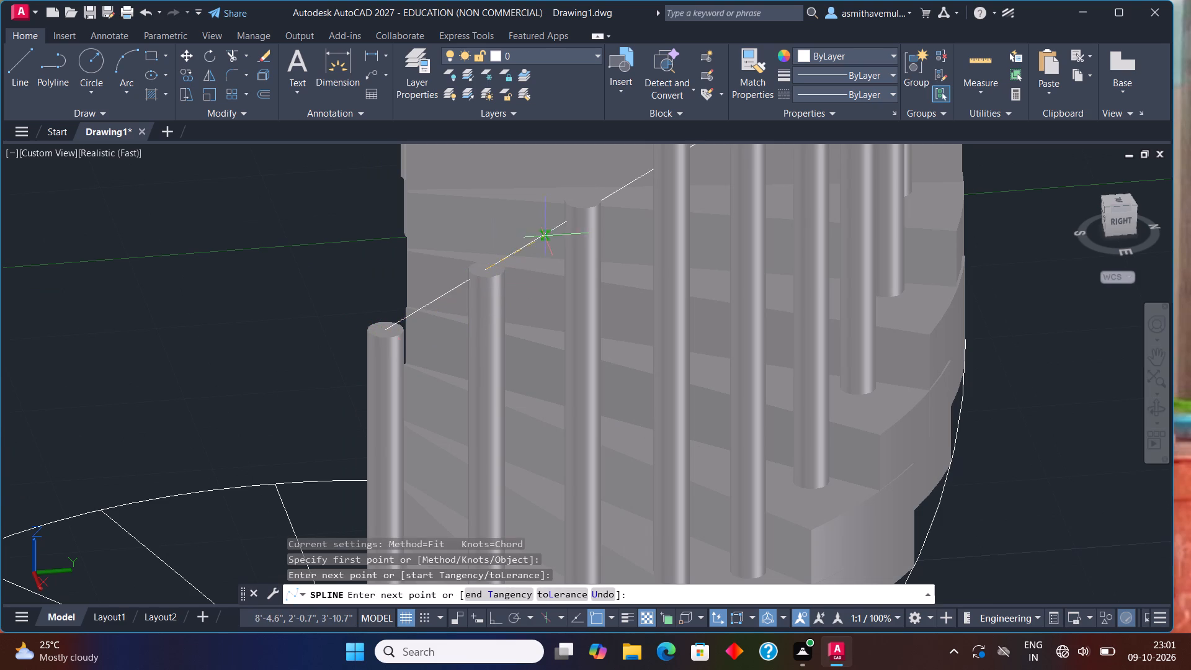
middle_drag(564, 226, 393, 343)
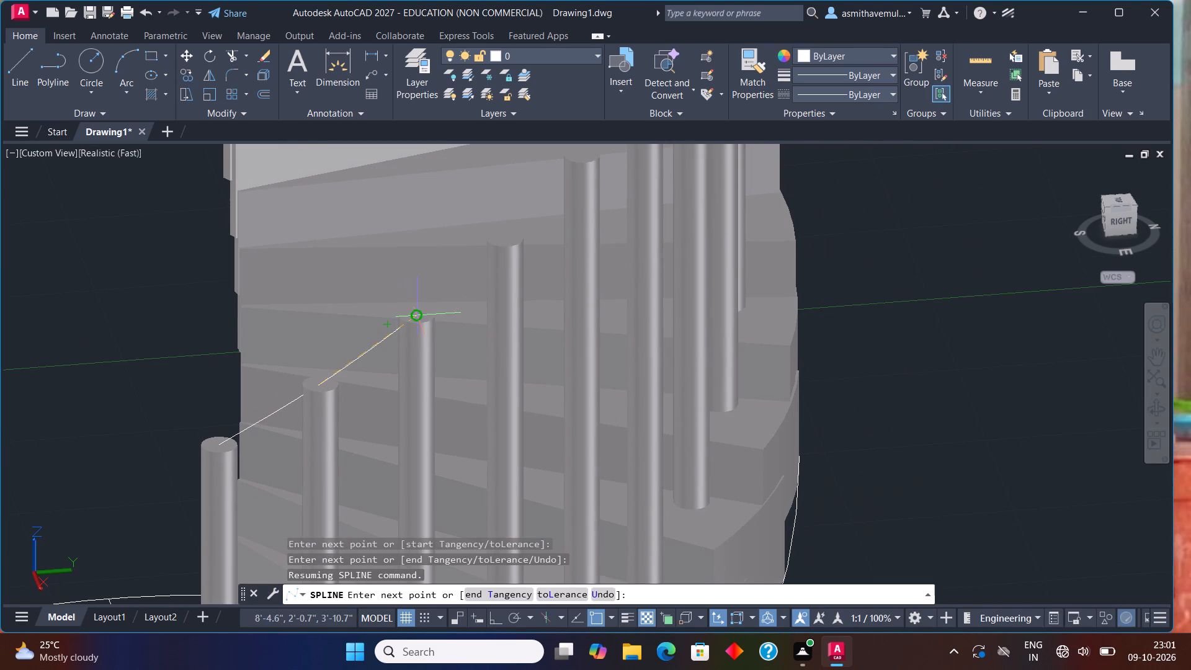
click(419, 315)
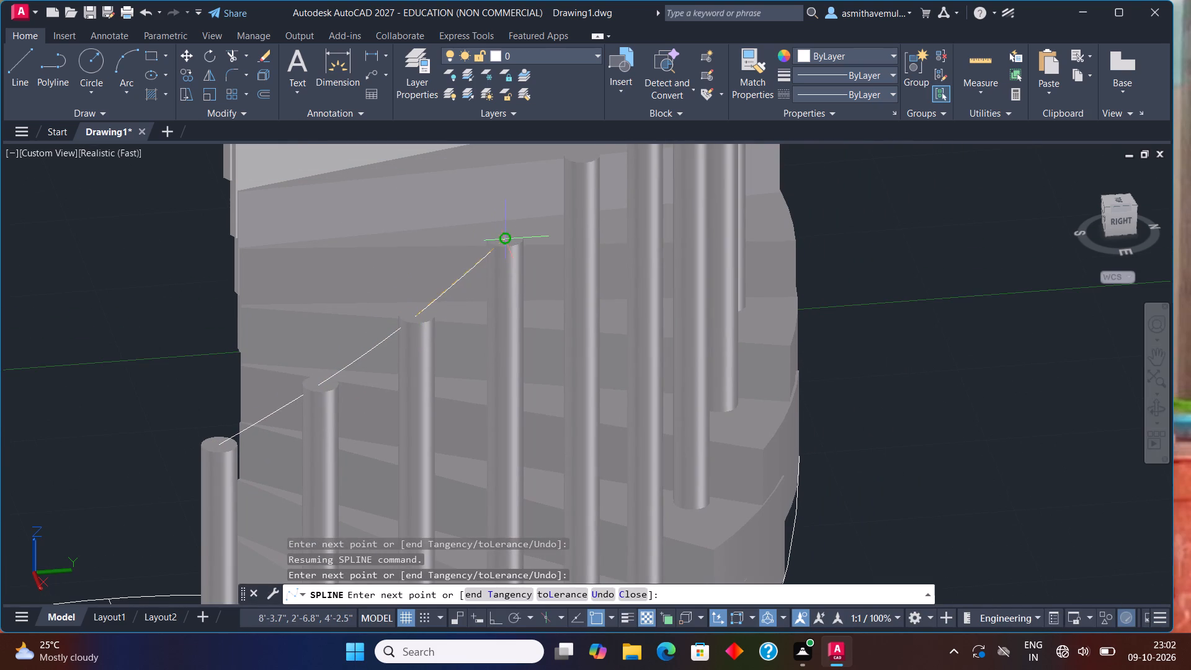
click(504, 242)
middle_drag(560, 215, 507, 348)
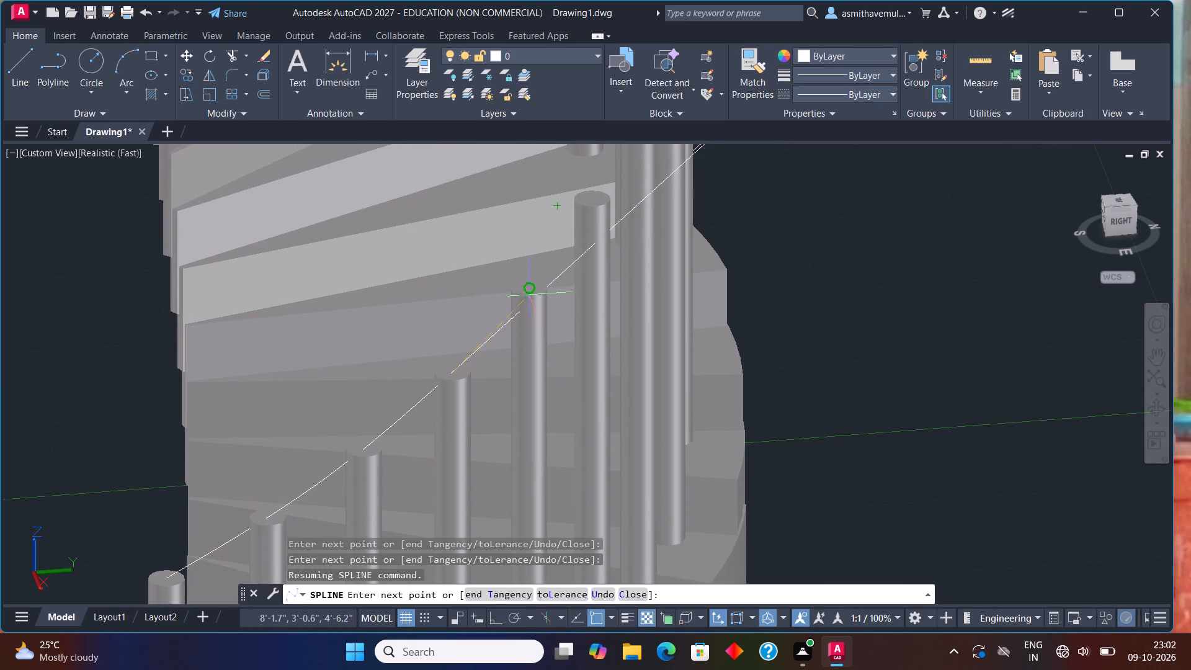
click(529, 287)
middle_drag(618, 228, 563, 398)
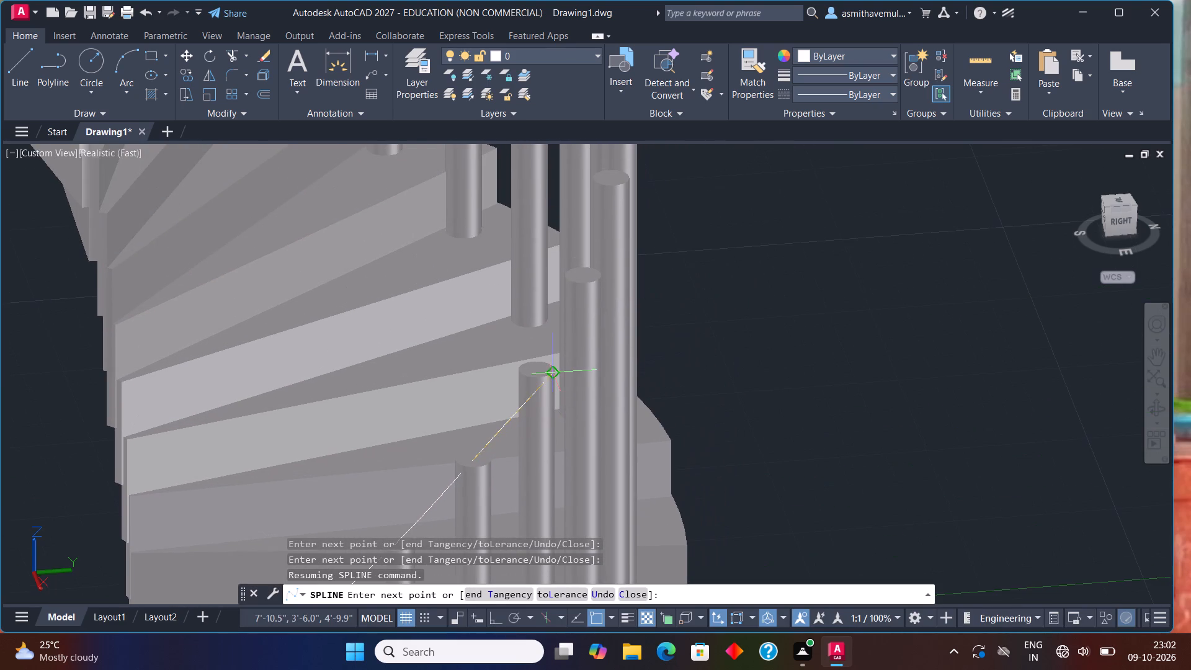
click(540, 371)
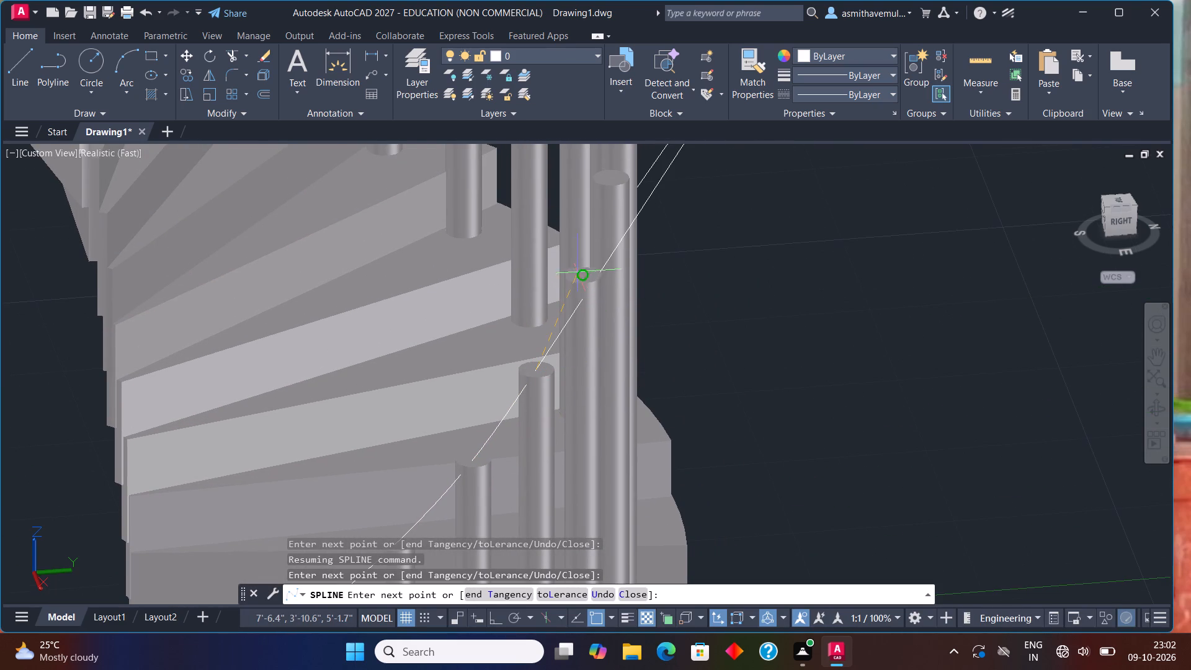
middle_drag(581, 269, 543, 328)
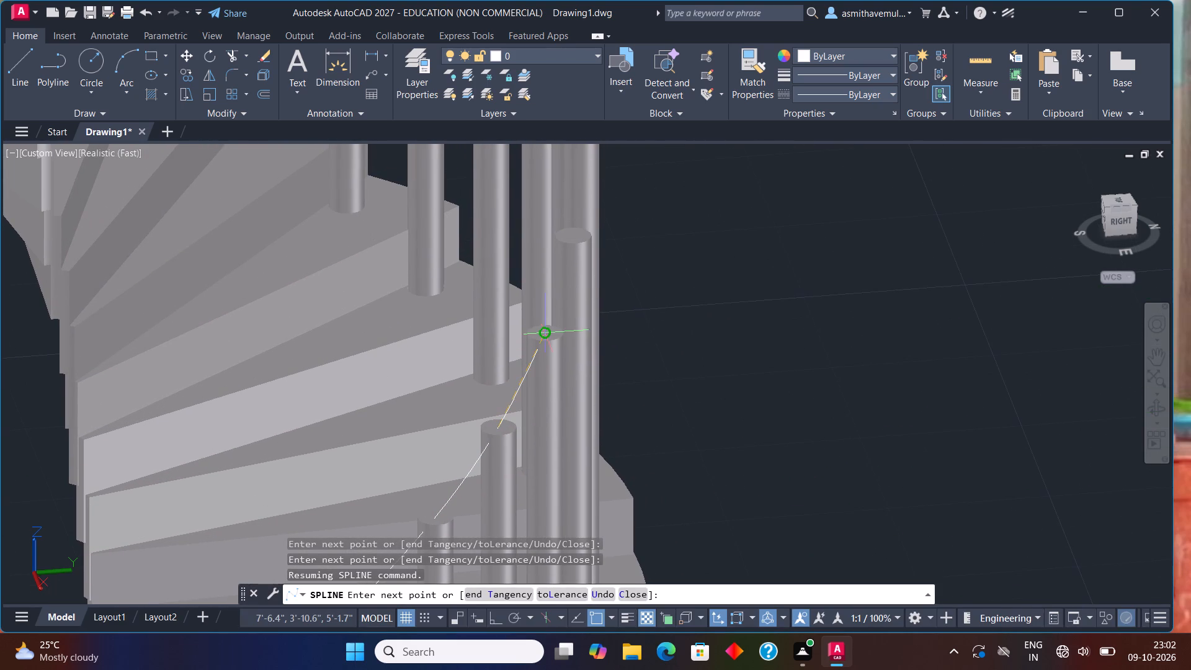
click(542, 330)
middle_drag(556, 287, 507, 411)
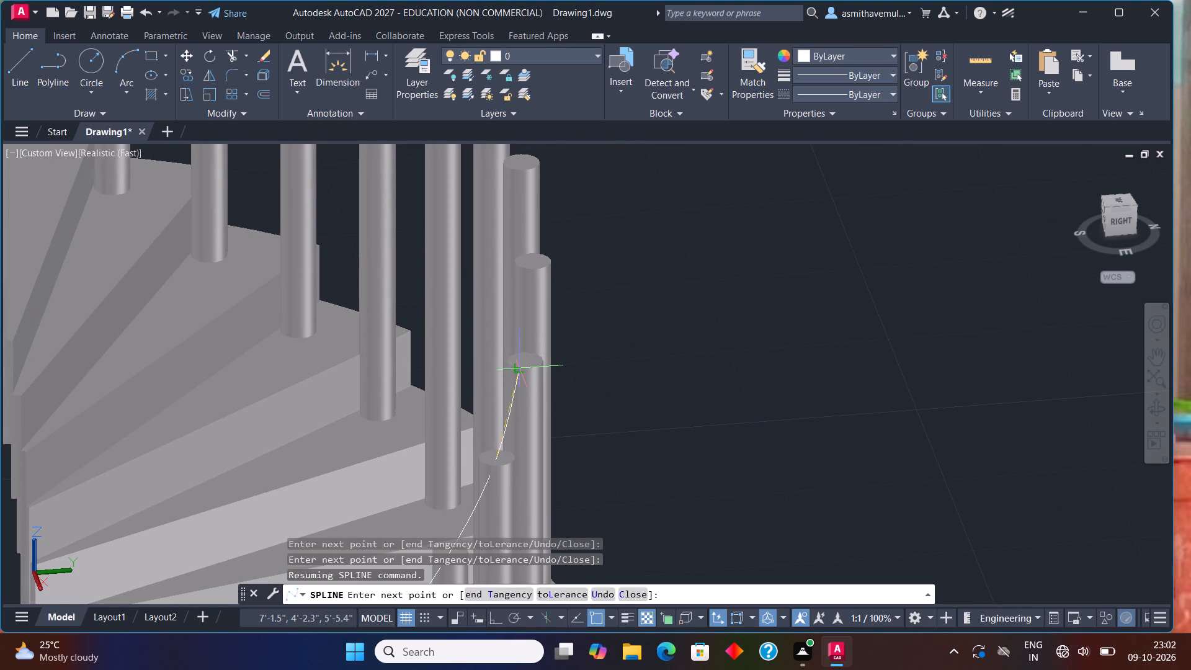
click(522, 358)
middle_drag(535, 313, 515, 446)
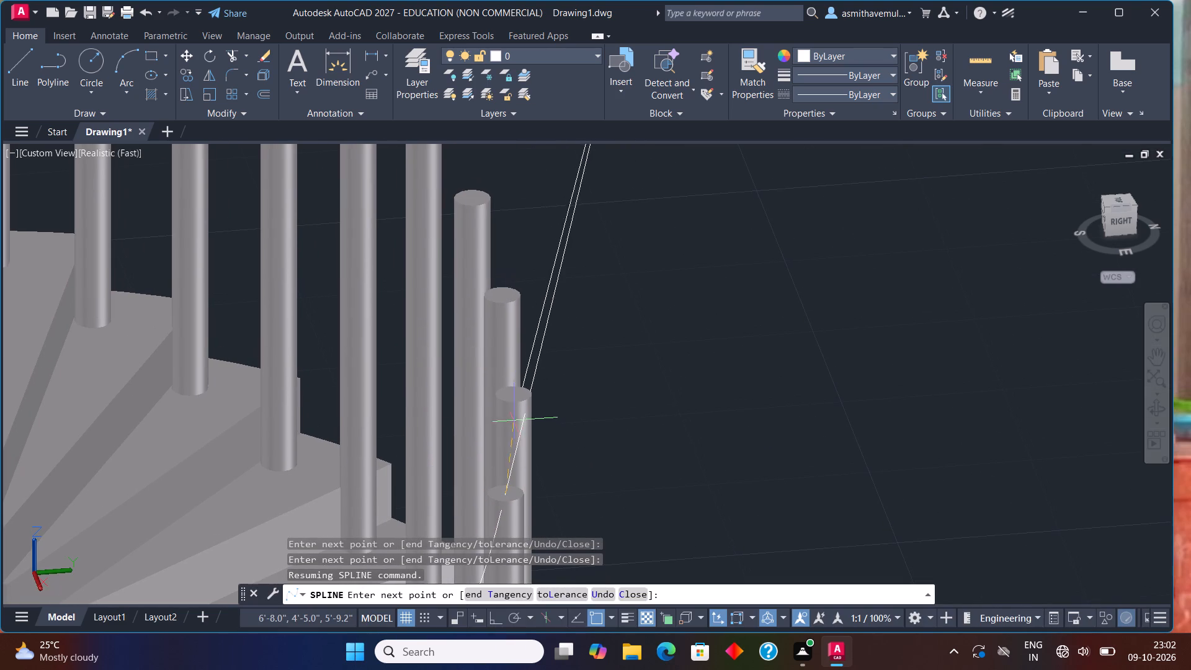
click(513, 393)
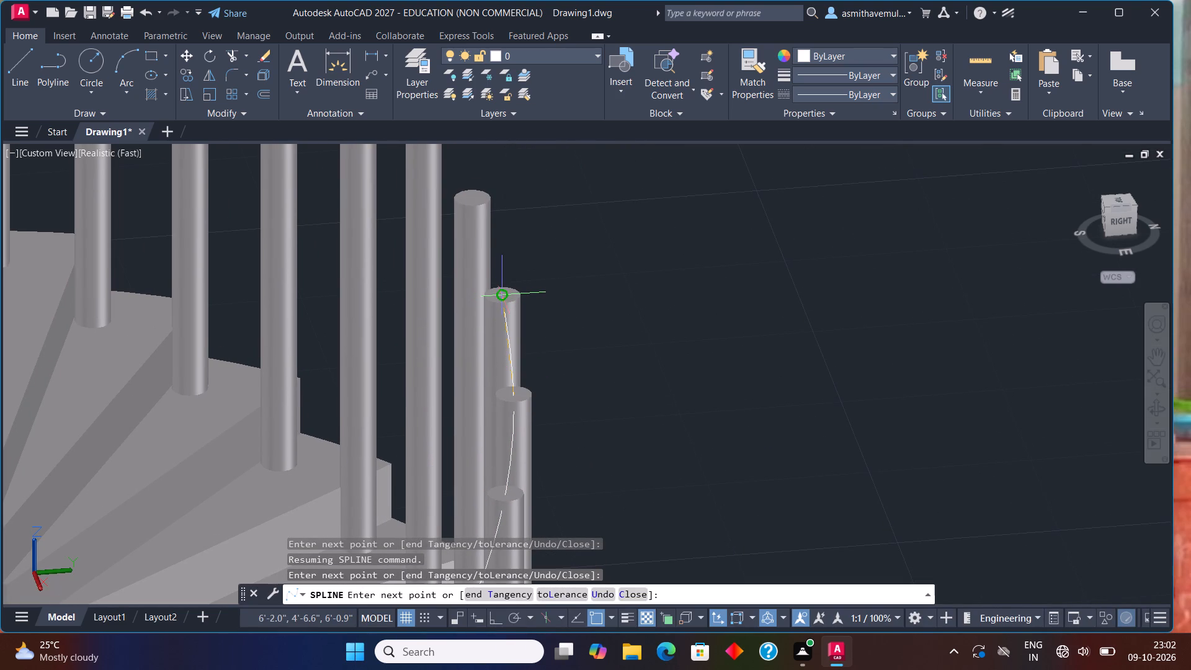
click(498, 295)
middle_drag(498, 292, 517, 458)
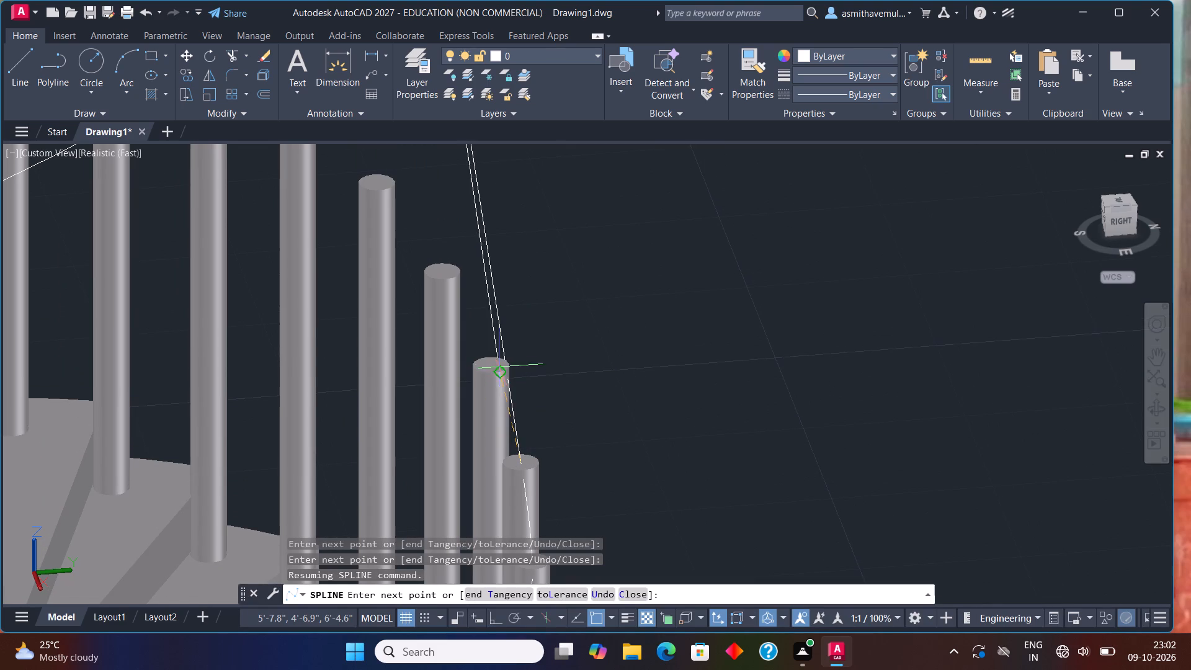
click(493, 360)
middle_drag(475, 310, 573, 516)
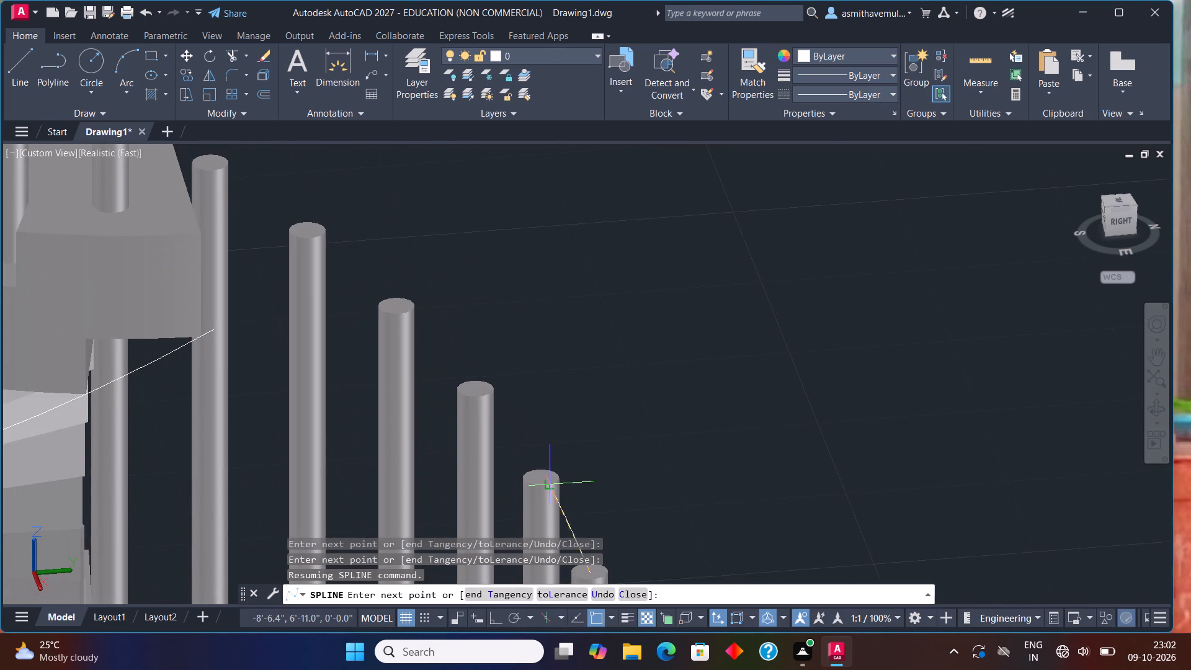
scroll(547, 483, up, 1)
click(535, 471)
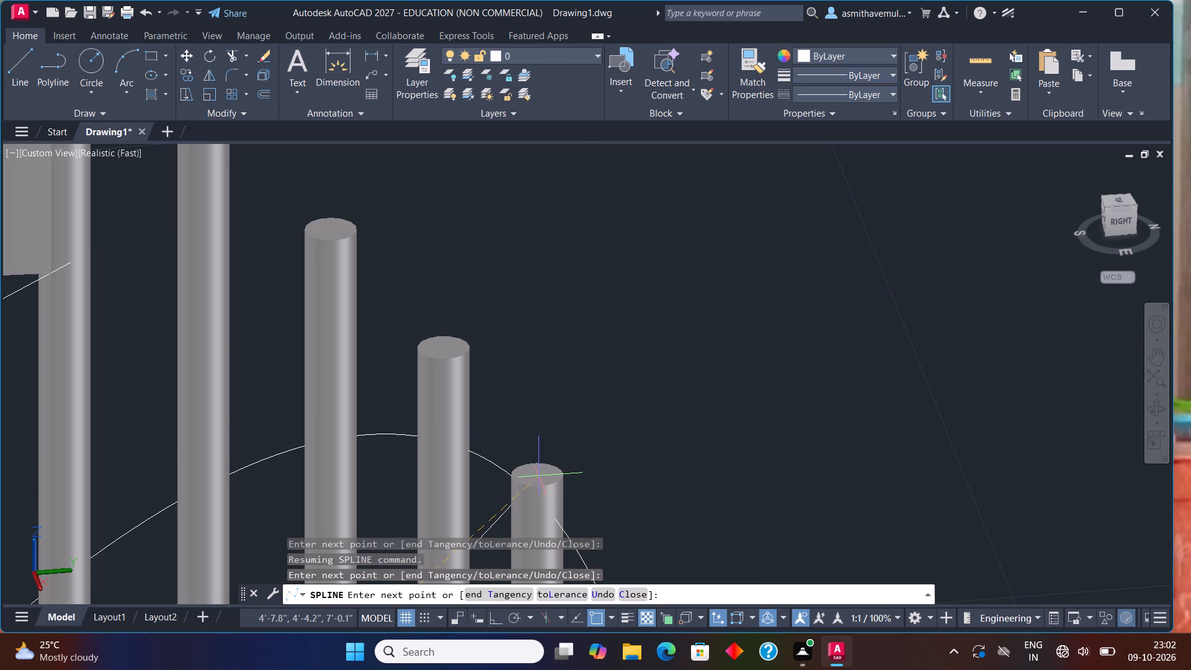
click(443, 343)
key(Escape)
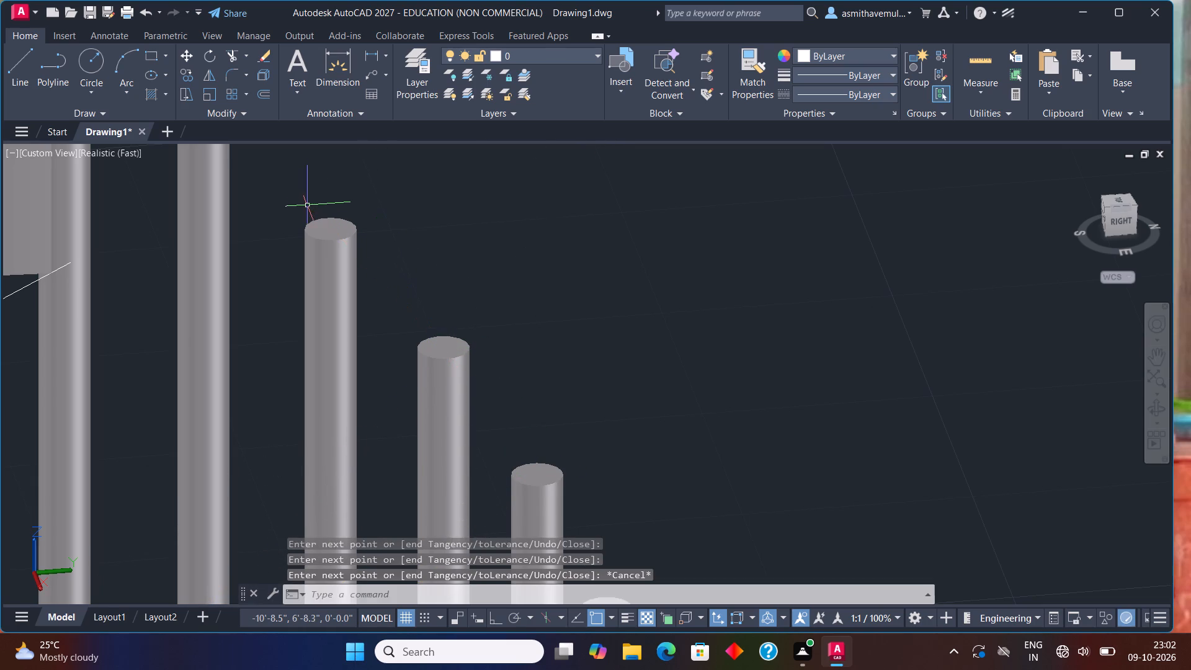
Start a fit-point spline at the top centre of the lowest post and run it through the second and third post tops.
scroll(487, 326, down, 4)
middle_drag(517, 506, 469, 397)
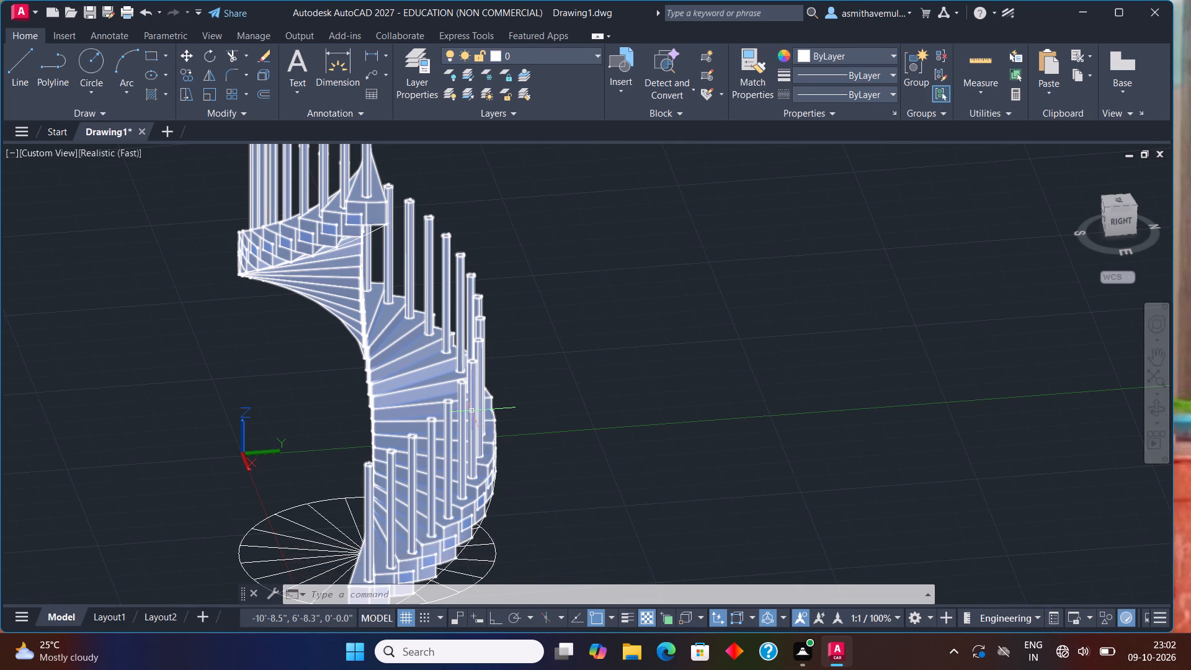
middle_drag(502, 464, 497, 424)
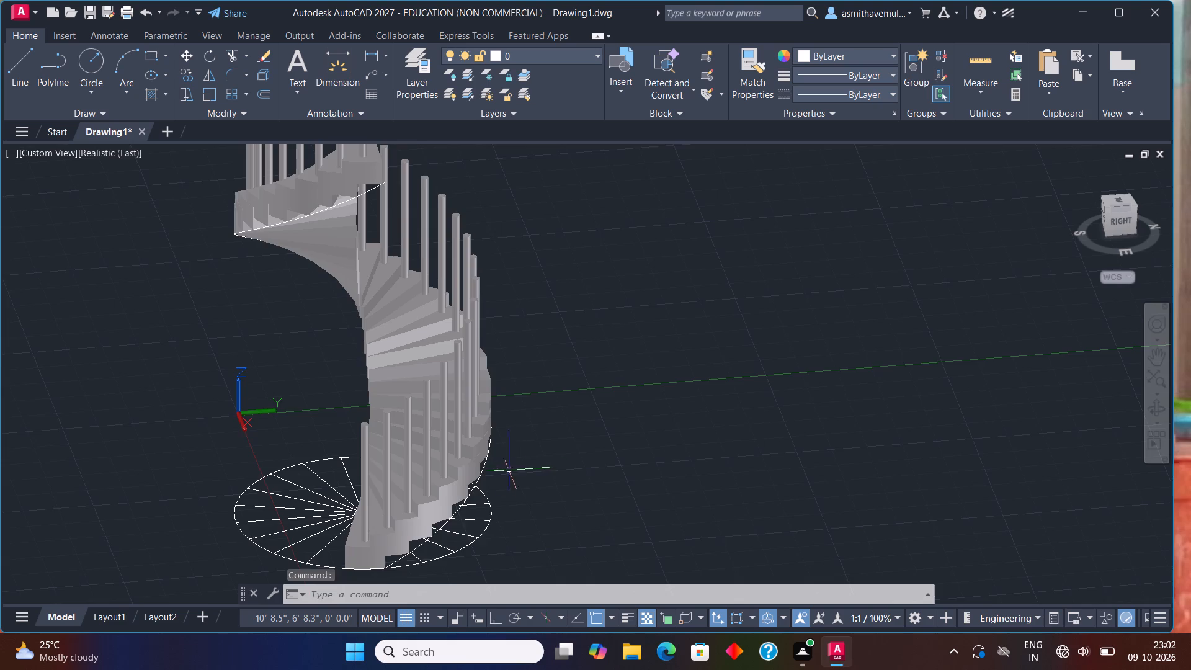
scroll(489, 475, up, 1)
text(SPLINE)
key(Return)
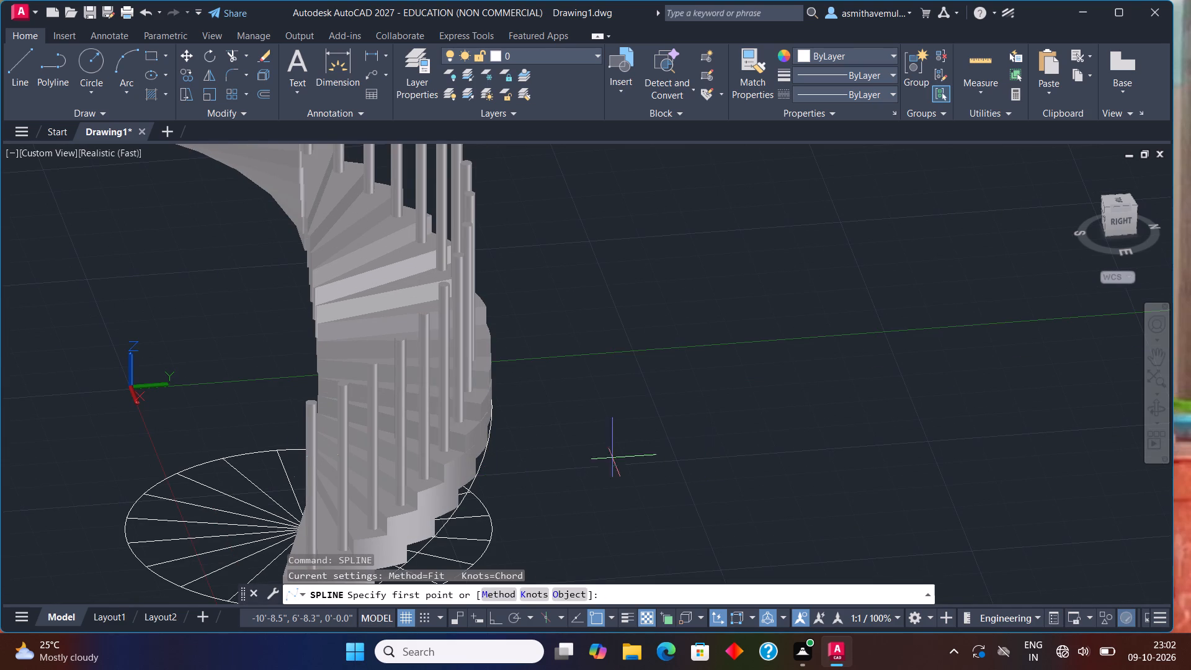
scroll(242, 440, up, 1)
scroll(300, 329, up, 1)
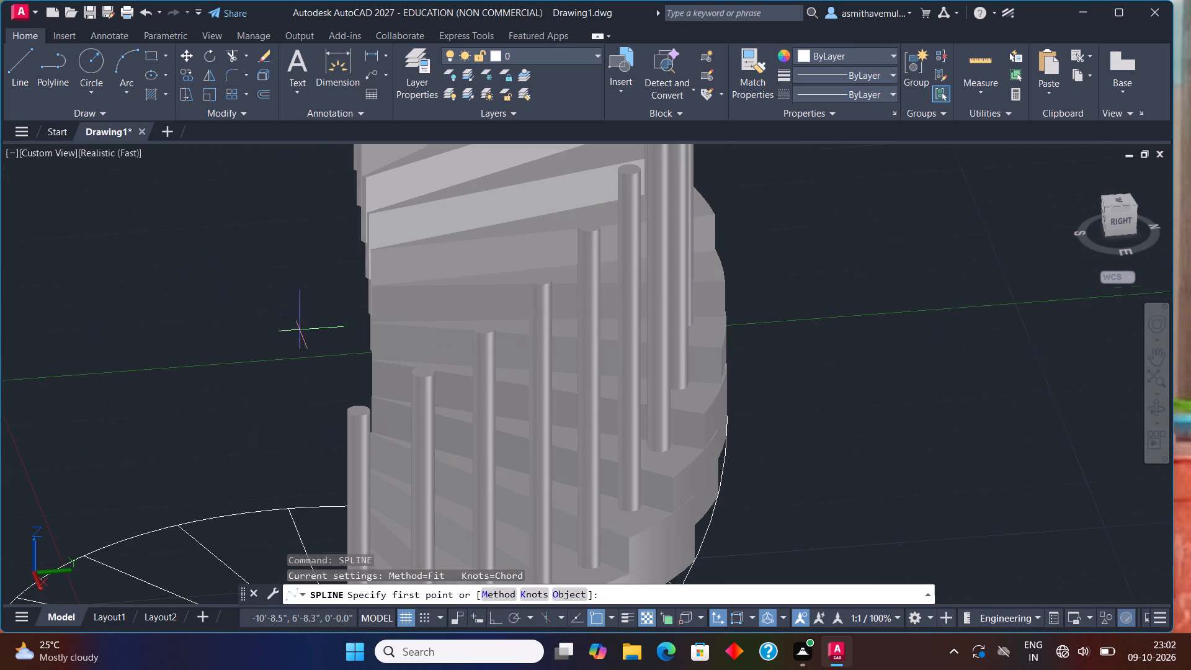
scroll(340, 370, up, 2)
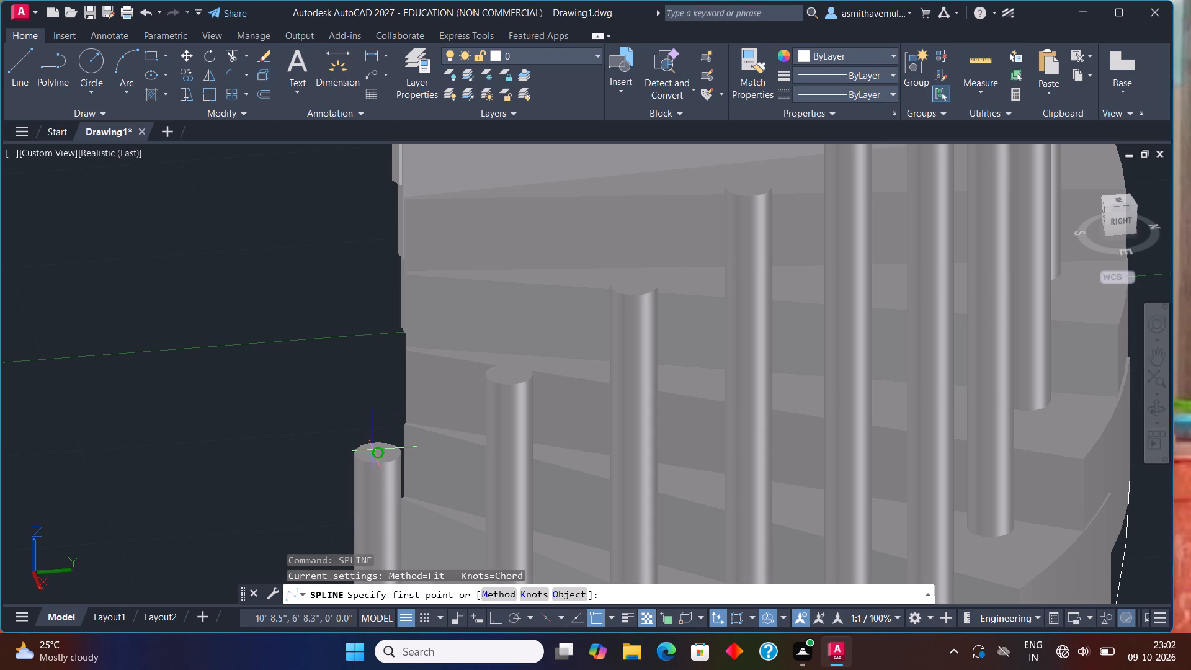
drag(374, 450, 384, 444)
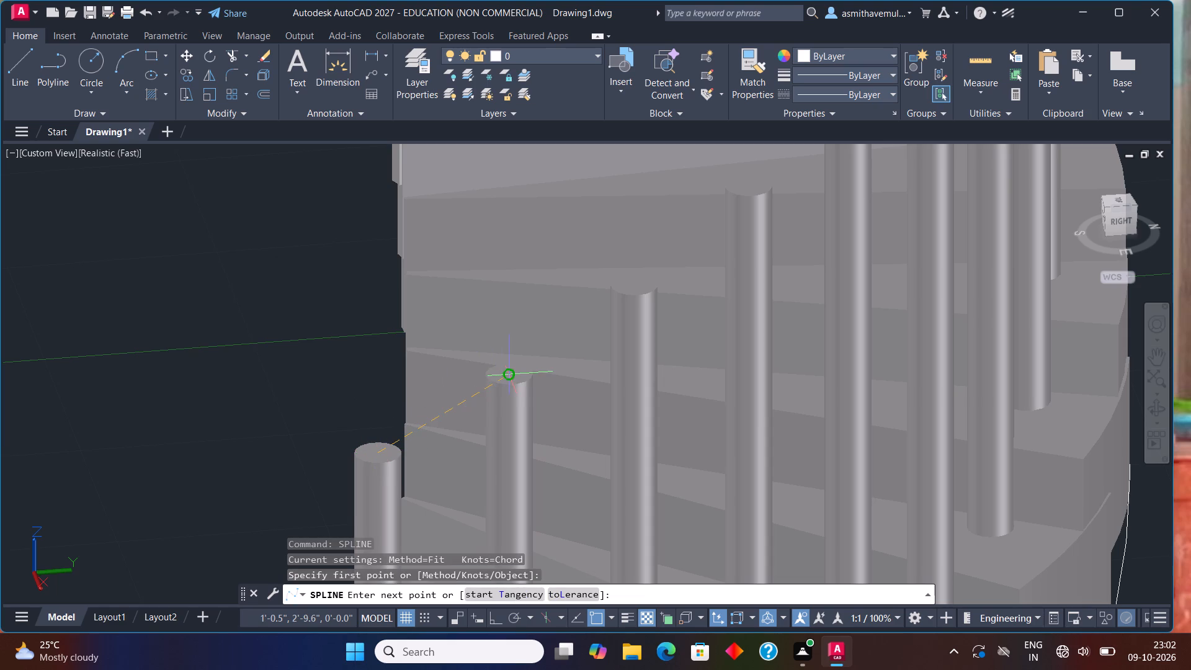
scroll(507, 370, up, 1)
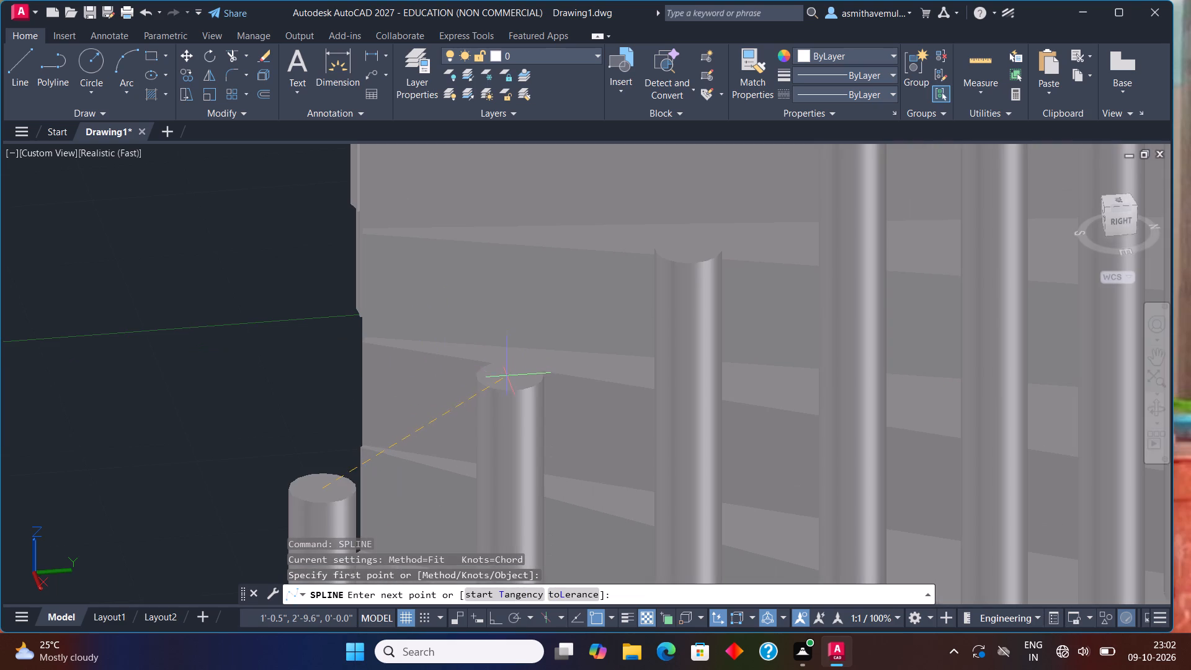
scroll(497, 373, up, 2)
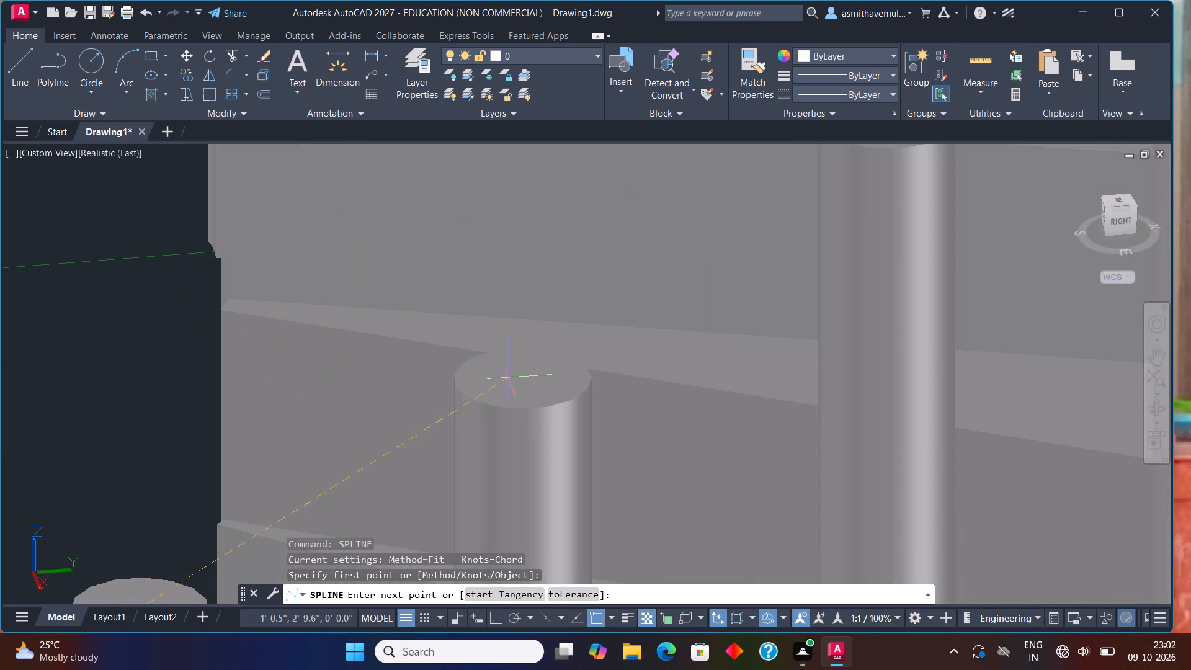
scroll(524, 370, down, 2)
click(523, 370)
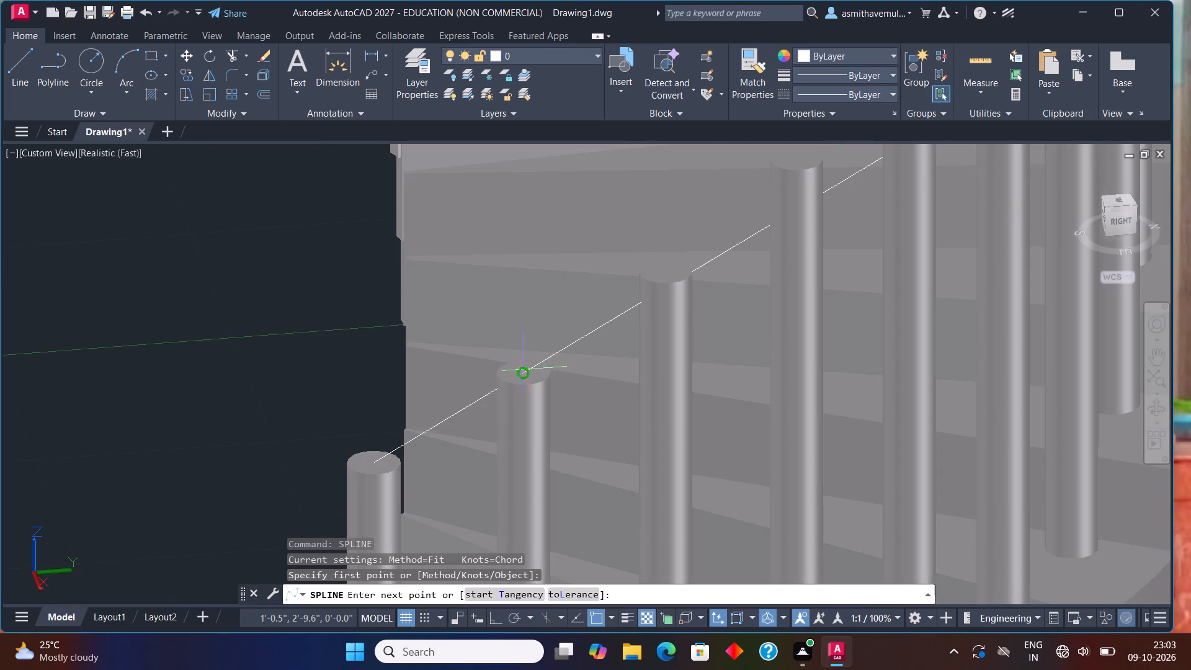
click(666, 276)
Extend the handrail spline through the top centres of the fourth, fifth and sixth posts from the bottom of the staircase.
middle_drag(752, 218, 679, 344)
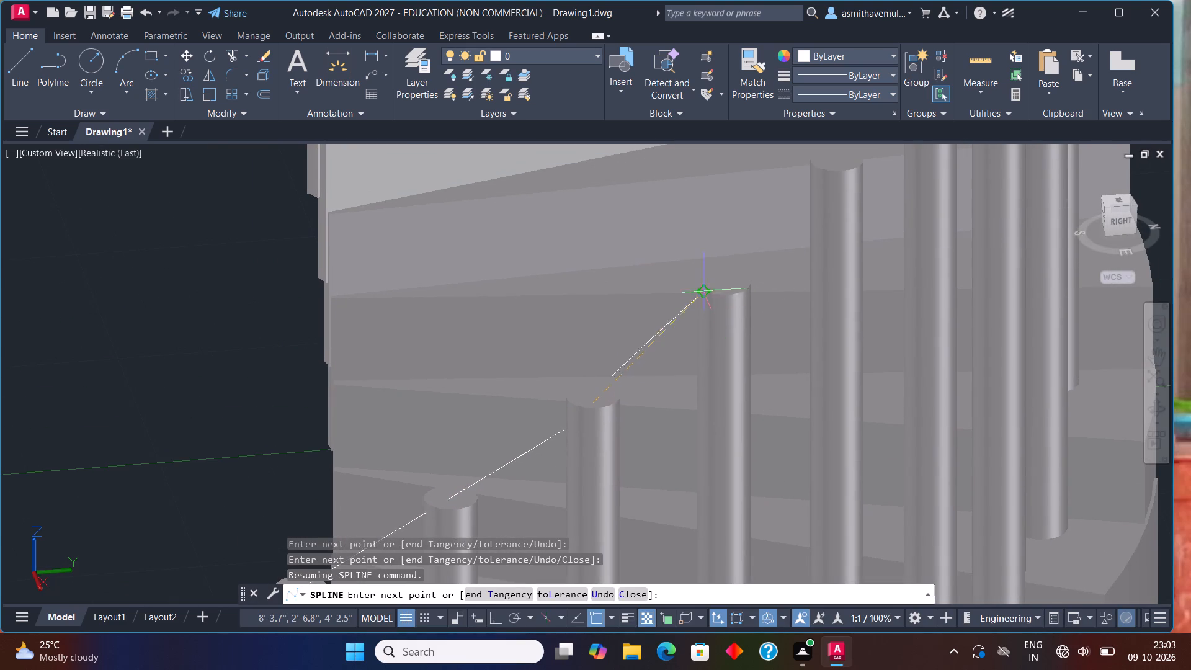
scroll(719, 284, up, 2)
scroll(720, 290, down, 2)
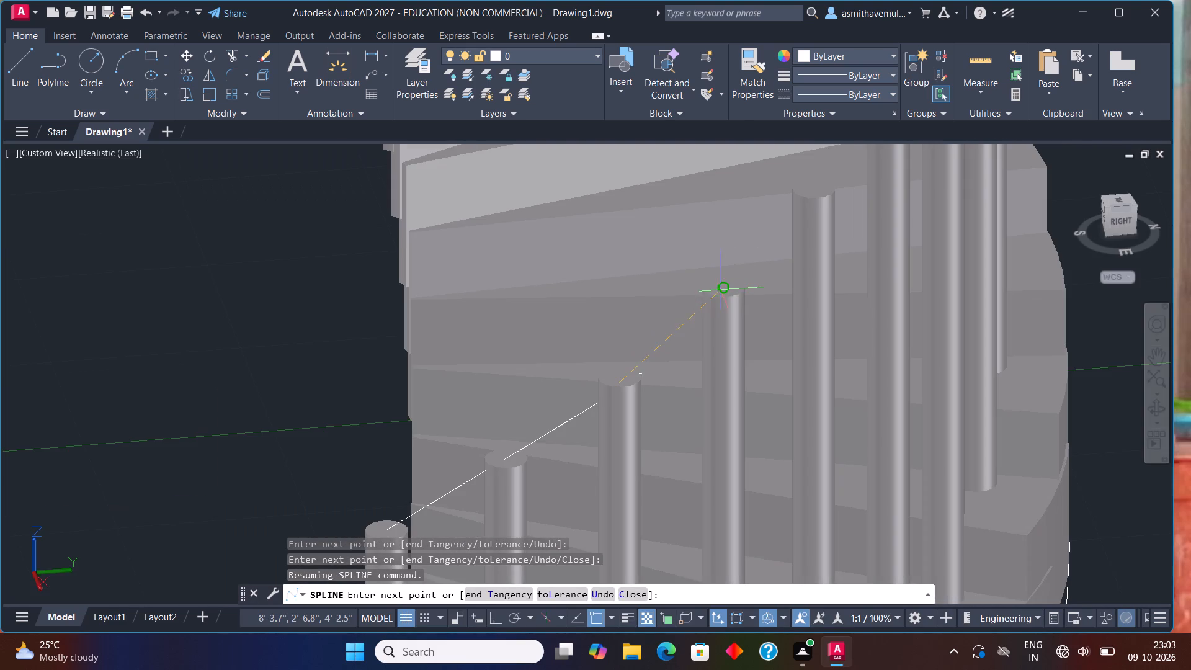
click(726, 287)
middle_drag(778, 233, 714, 385)
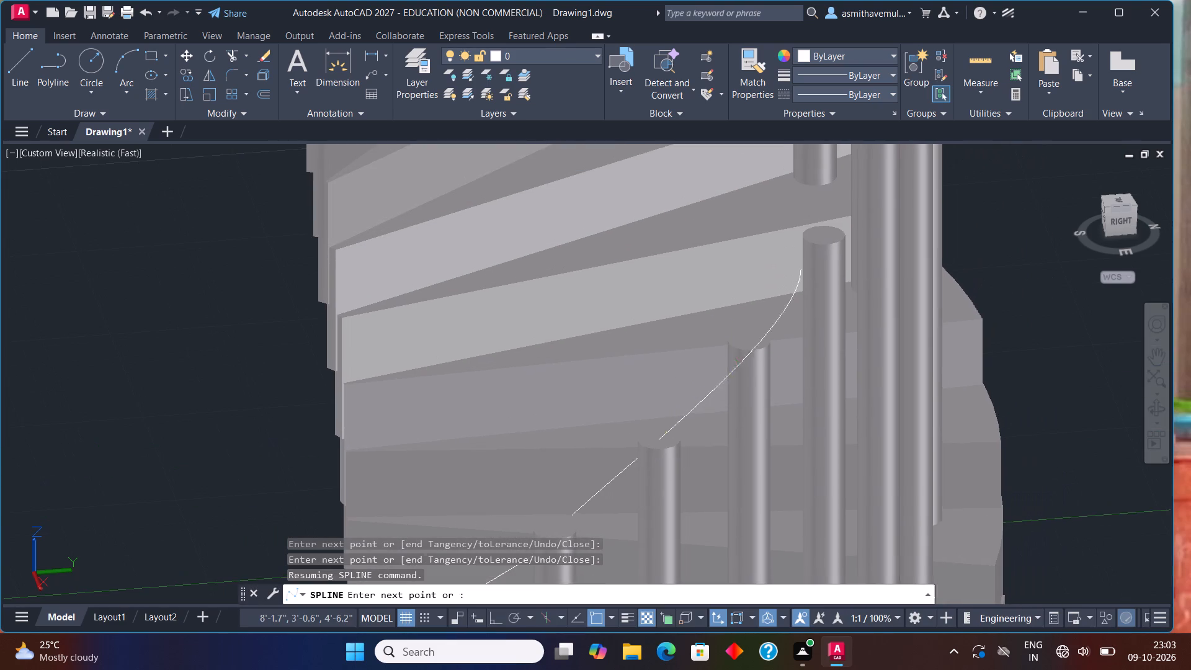
scroll(738, 352, up, 1)
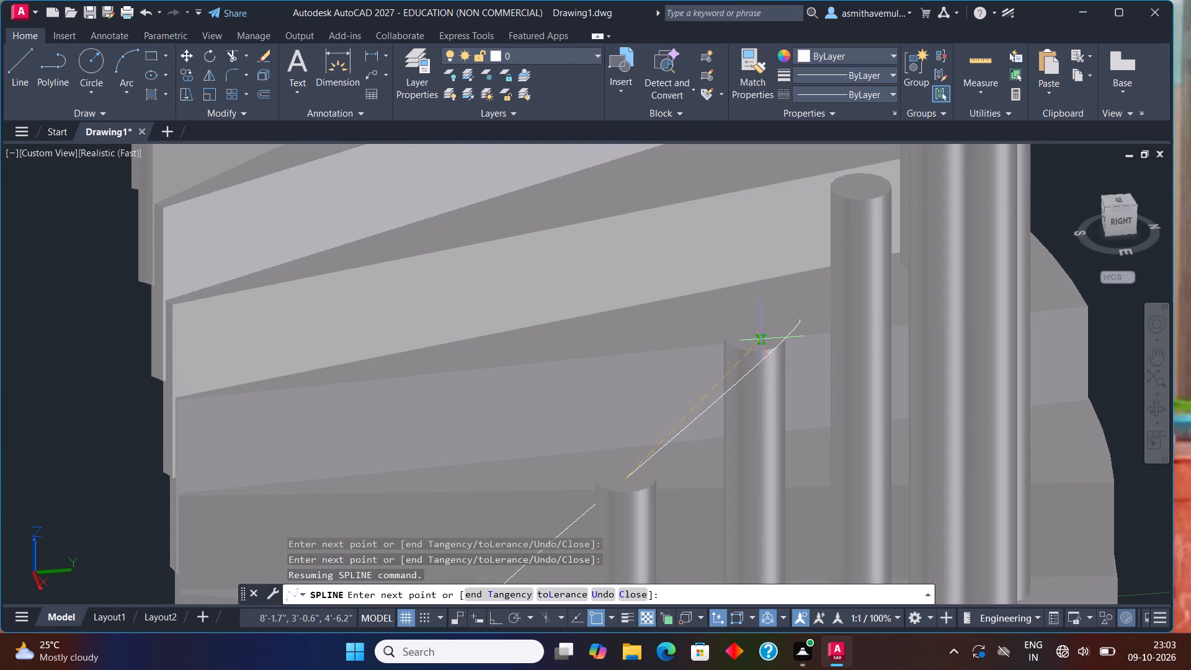
scroll(761, 337, up, 1)
scroll(749, 339, down, 2)
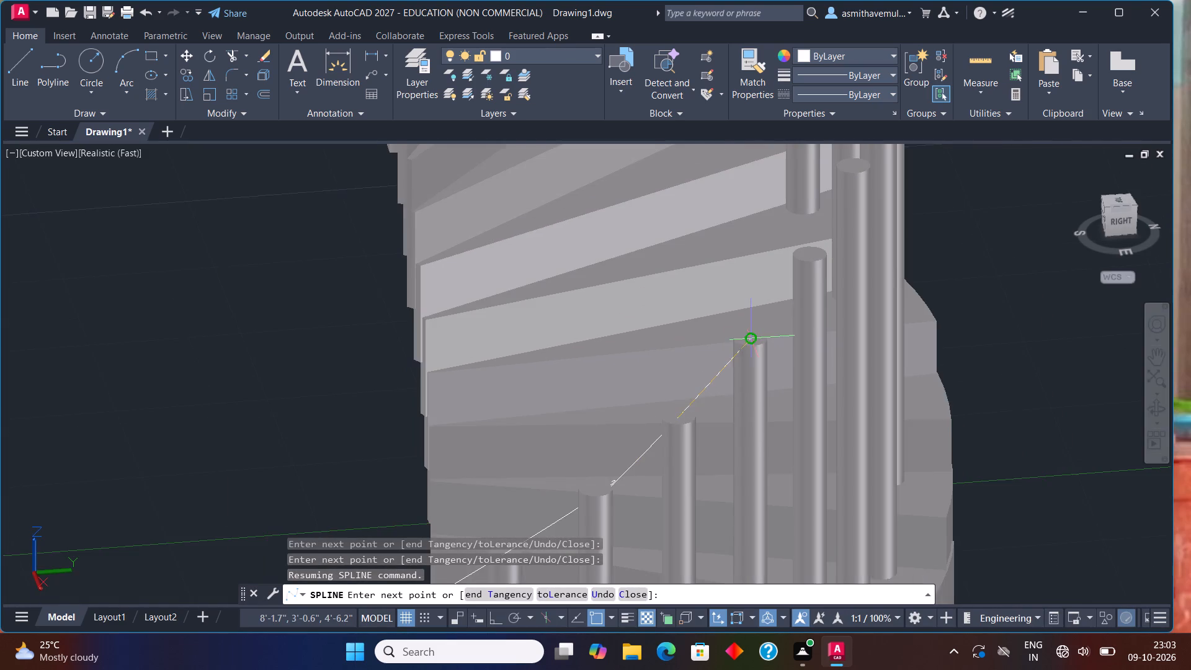
middle_drag(746, 342, 691, 396)
click(695, 394)
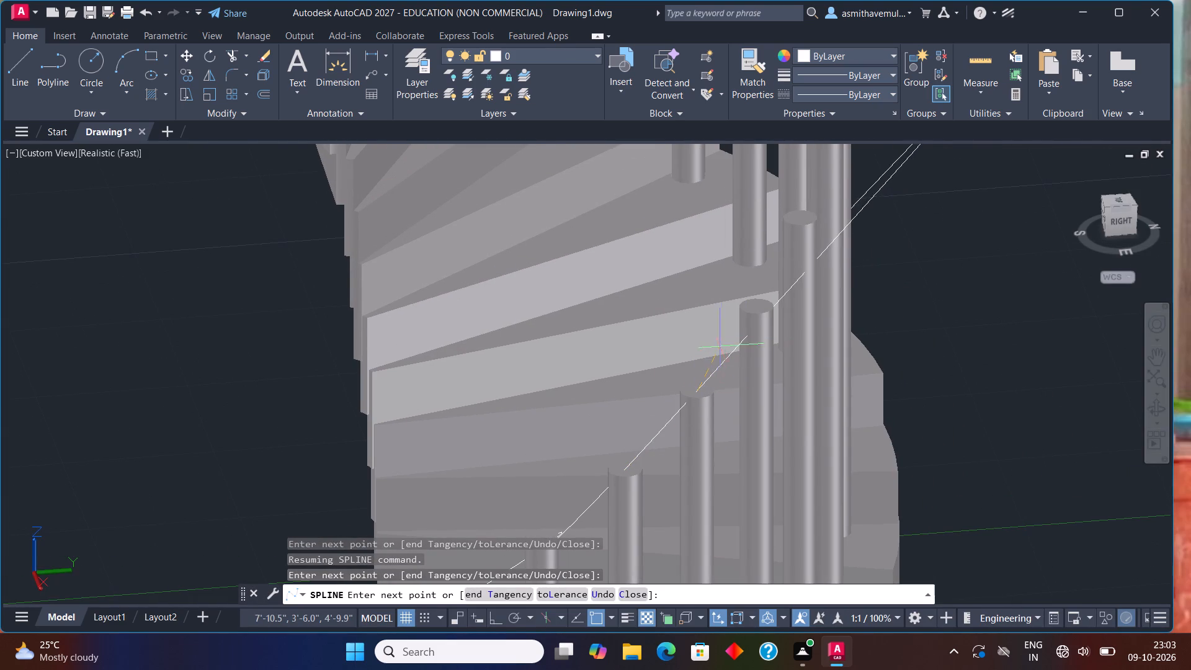
click(752, 304)
Continue the spline up the staircase through the top centres of the seventh to twelfth posts.
middle_drag(787, 253, 674, 429)
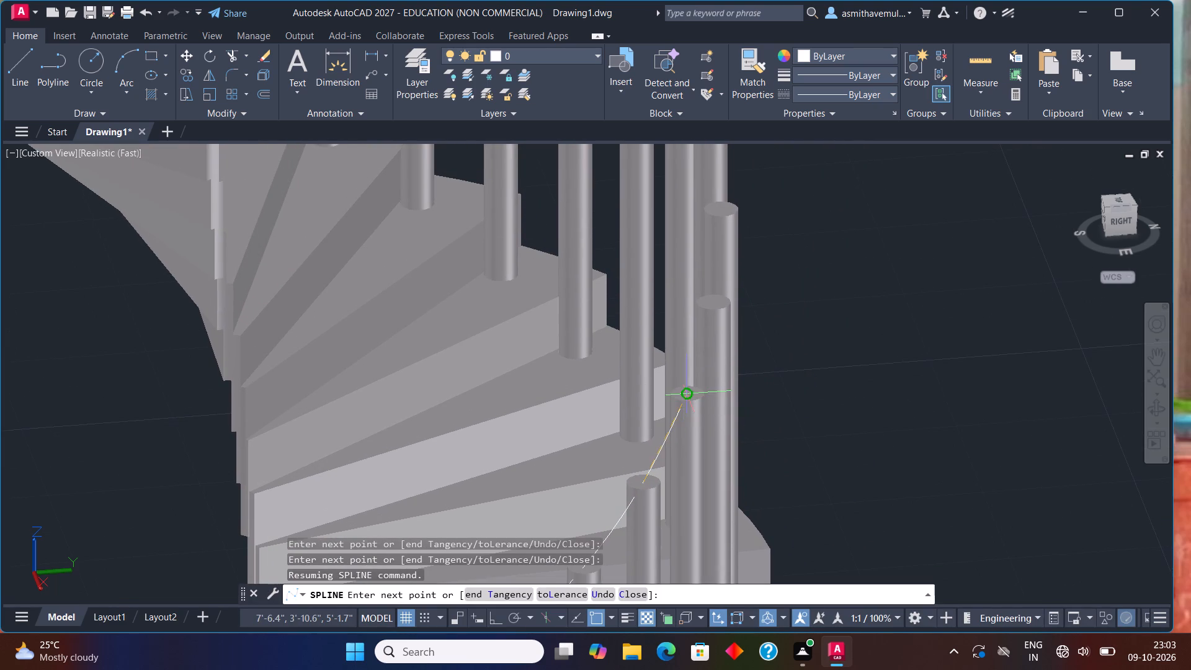
click(689, 390)
middle_drag(705, 338, 661, 497)
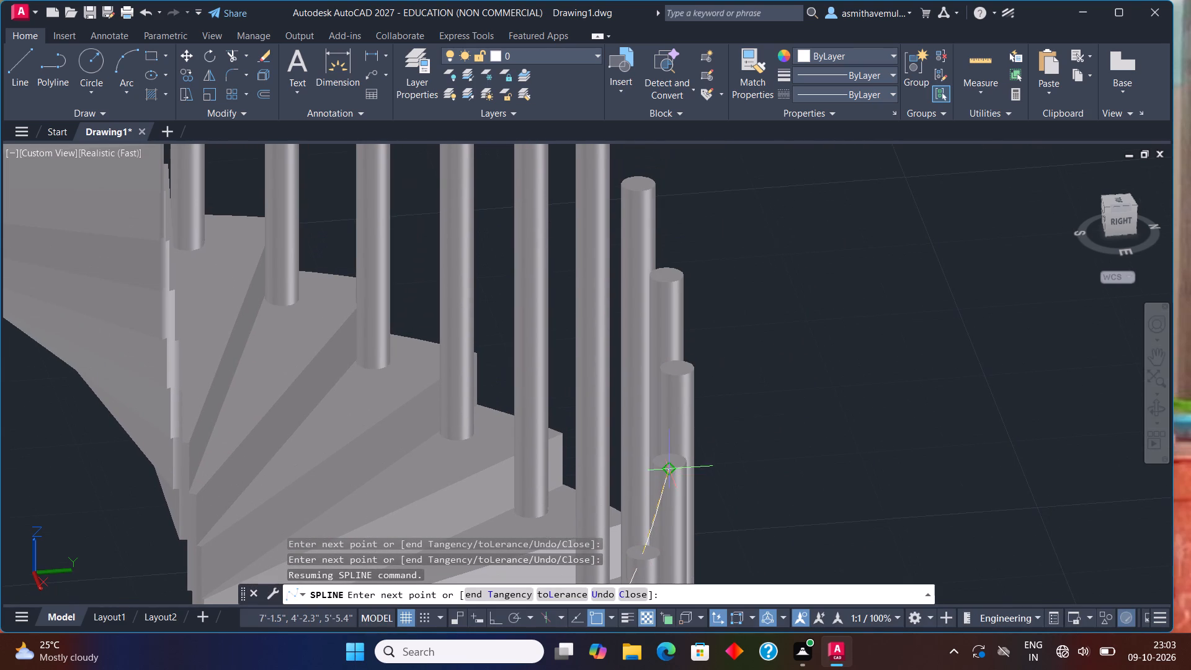
click(670, 460)
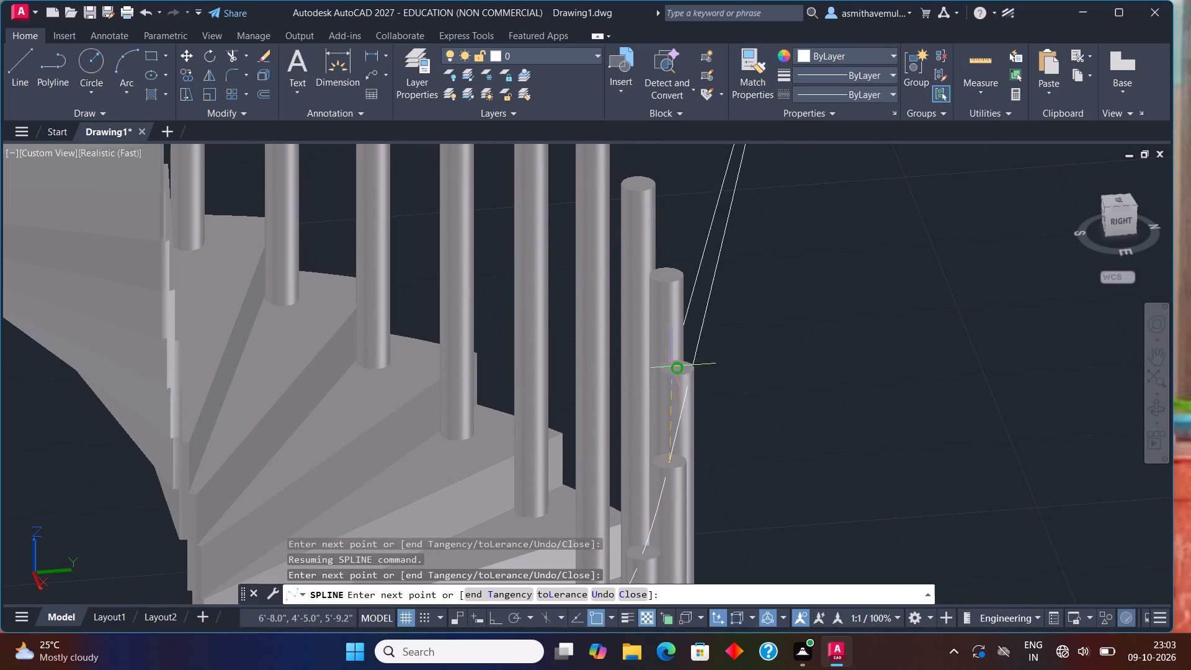
click(675, 372)
middle_drag(676, 300, 662, 458)
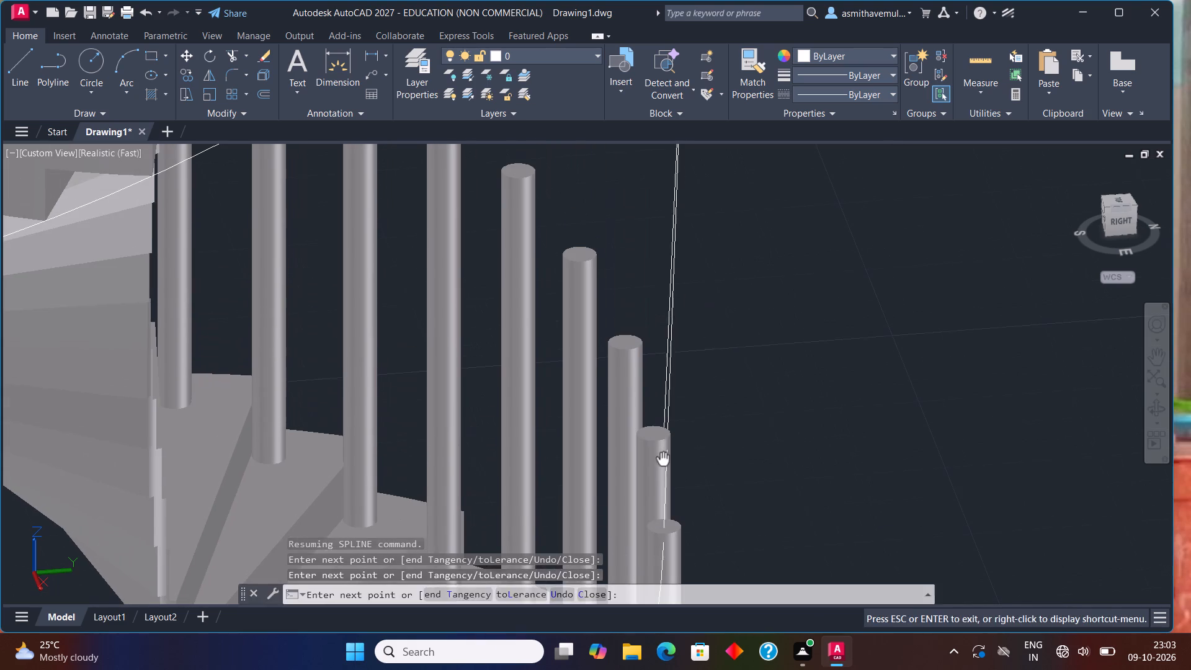
middle_drag(662, 458, 662, 458)
click(657, 435)
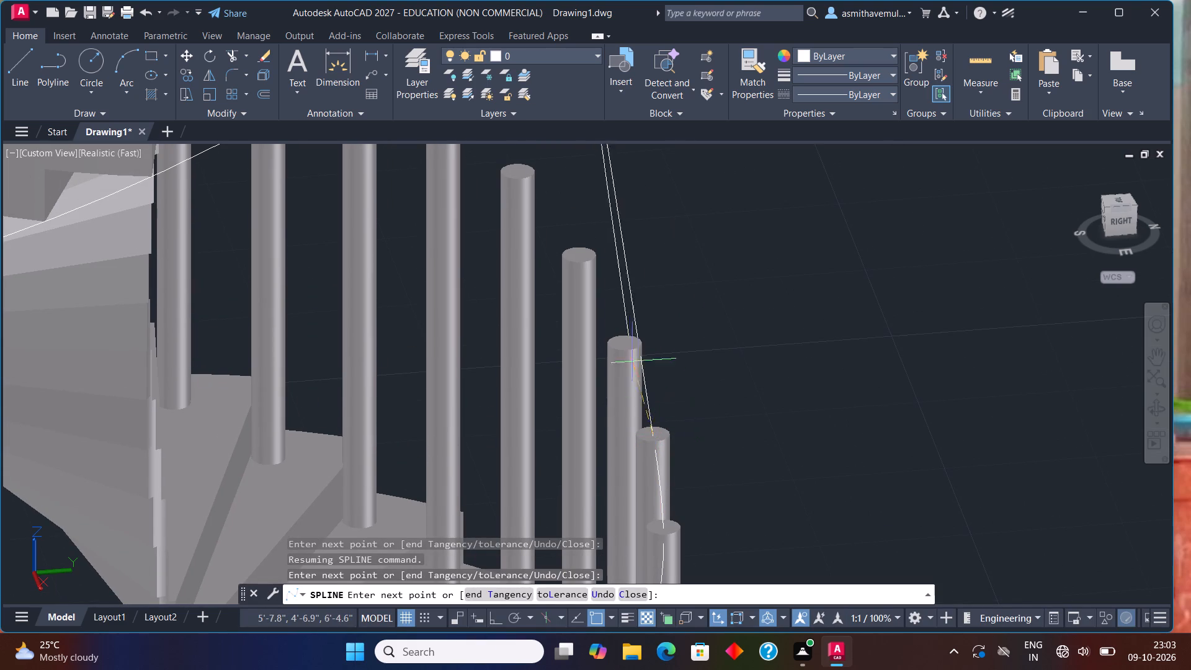
click(625, 346)
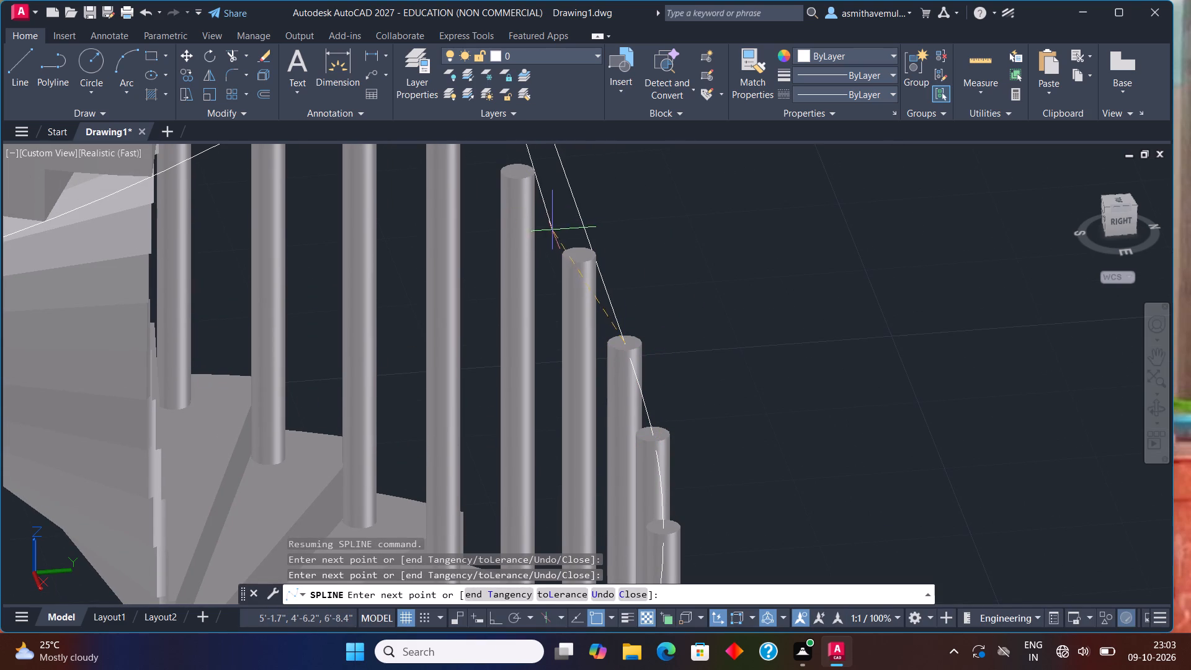
click(581, 254)
Add fit points to the spline at the top centres of the thirteenth to sixteenth posts.
middle_drag(553, 239, 551, 256)
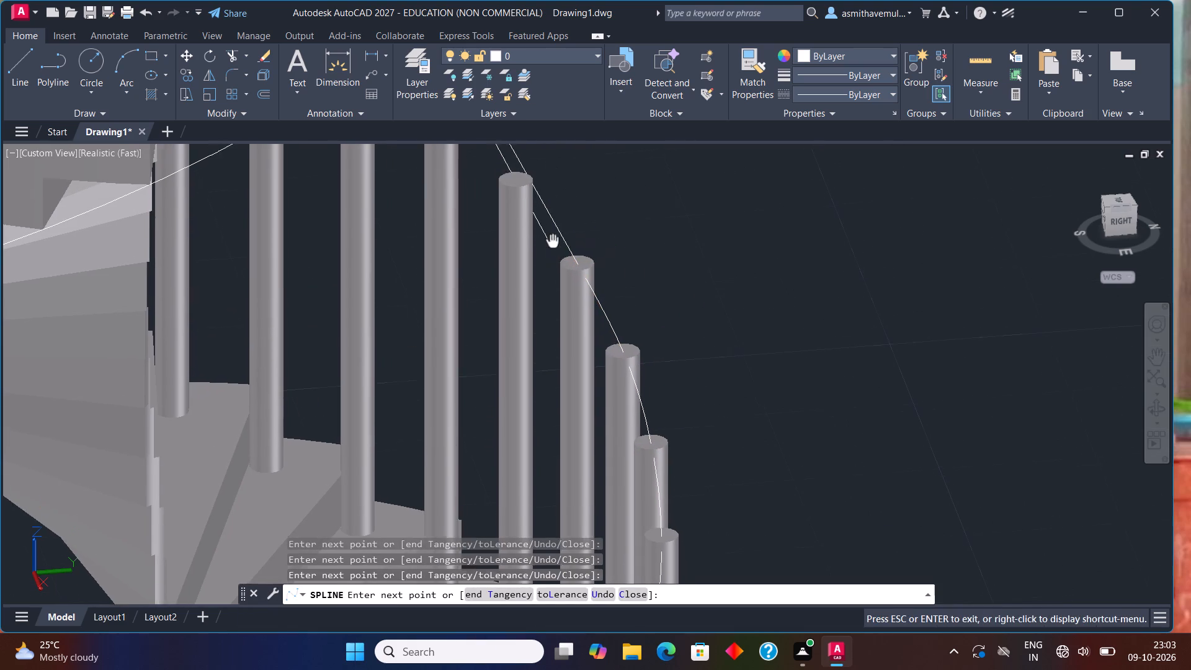
middle_drag(551, 256, 609, 493)
click(573, 427)
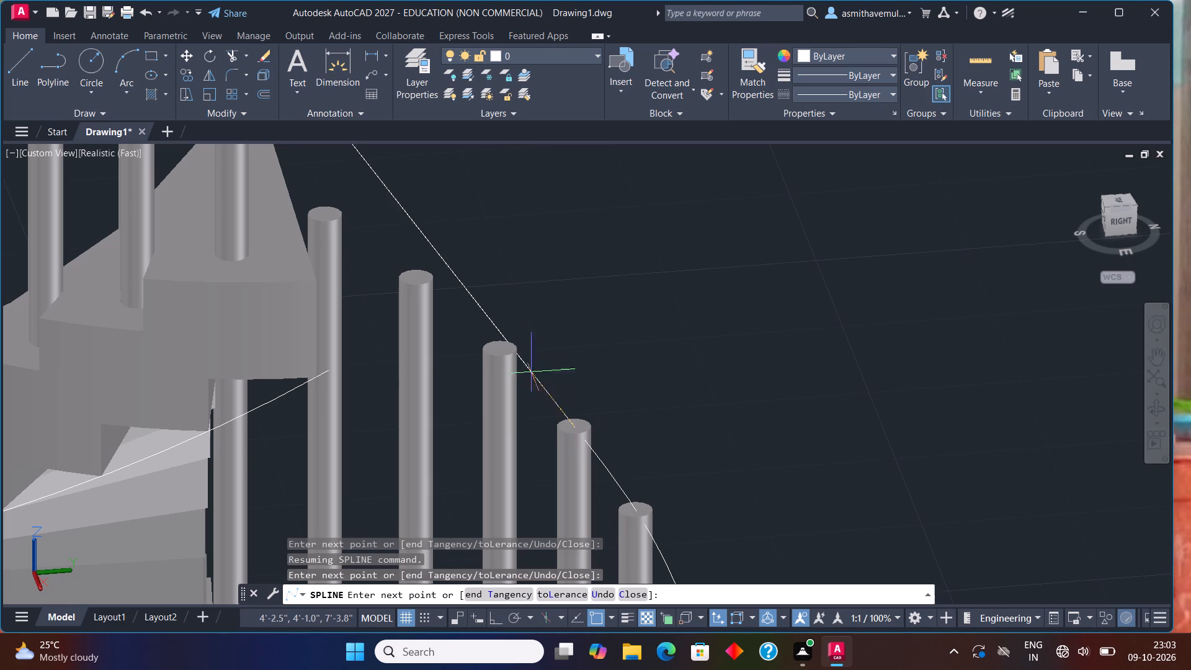
click(501, 352)
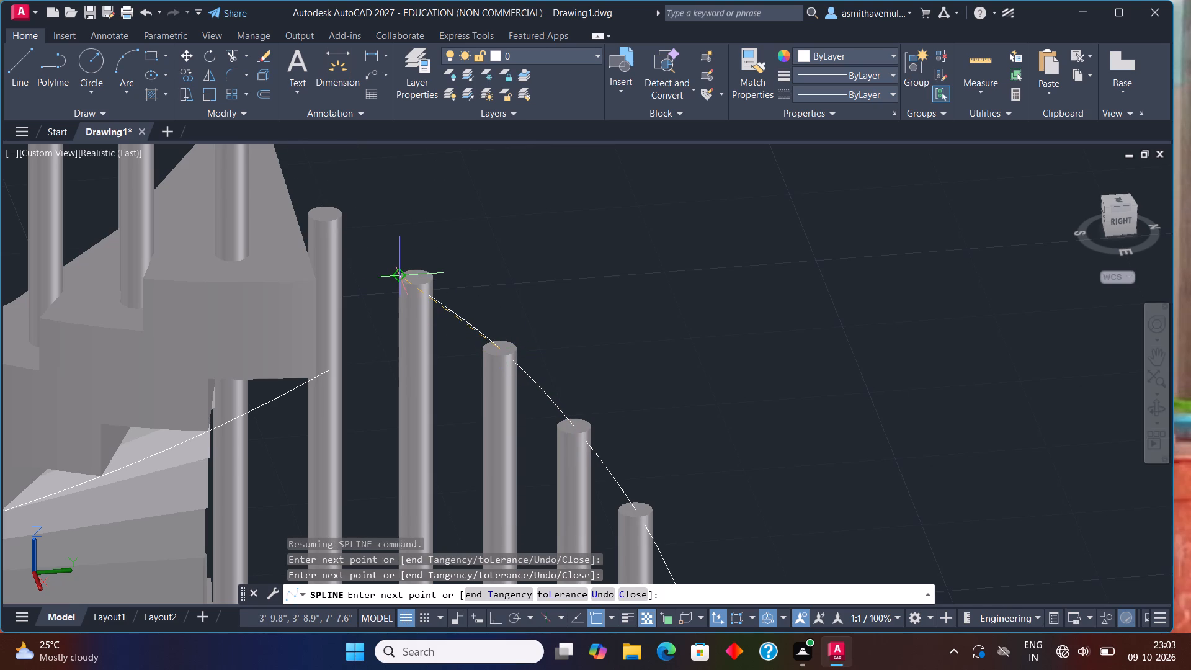
click(411, 274)
middle_drag(388, 269, 416, 329)
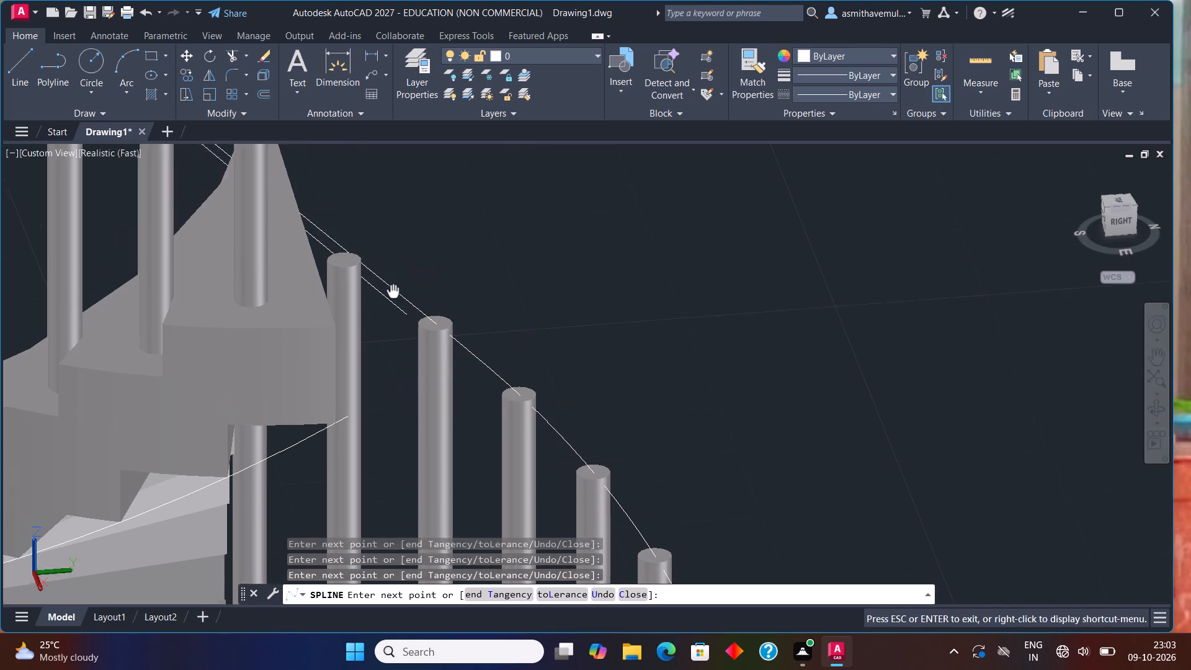
middle_drag(416, 329, 460, 395)
click(401, 341)
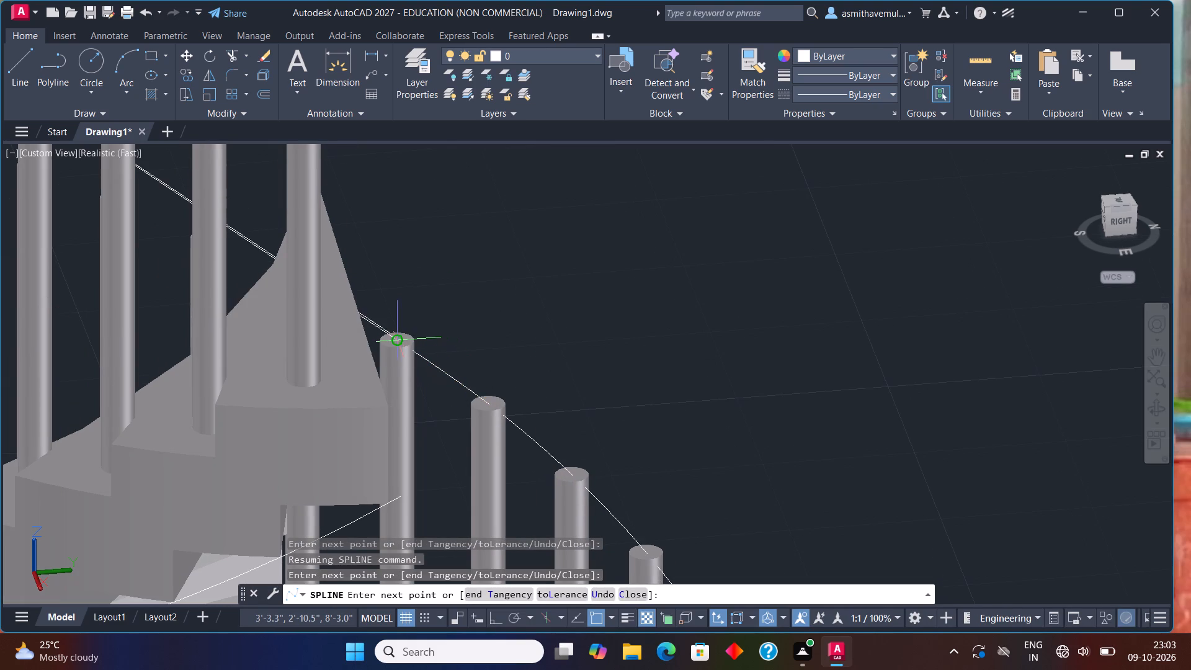
Place two more spline fit points on post top centres farther up, at the sixteenth and fifteenth posts from the staircase's upper end.
shift+middle_drag(403, 344, 337, 380)
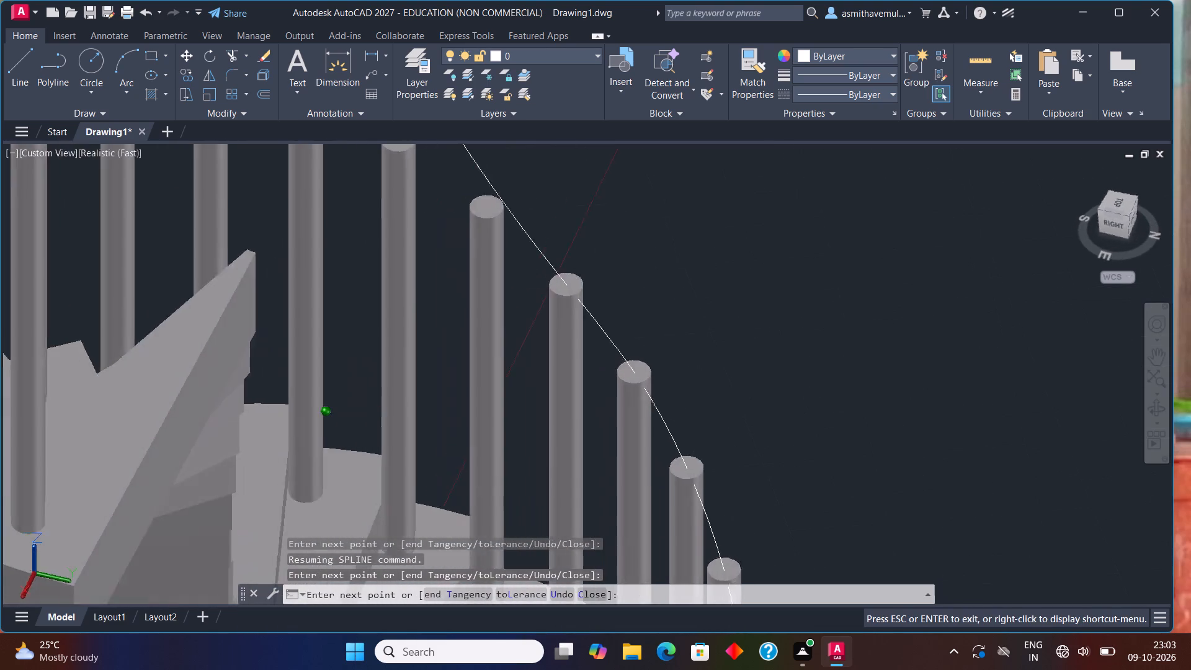
shift+middle_drag(337, 380, 246, 381)
scroll(614, 301, down, 2)
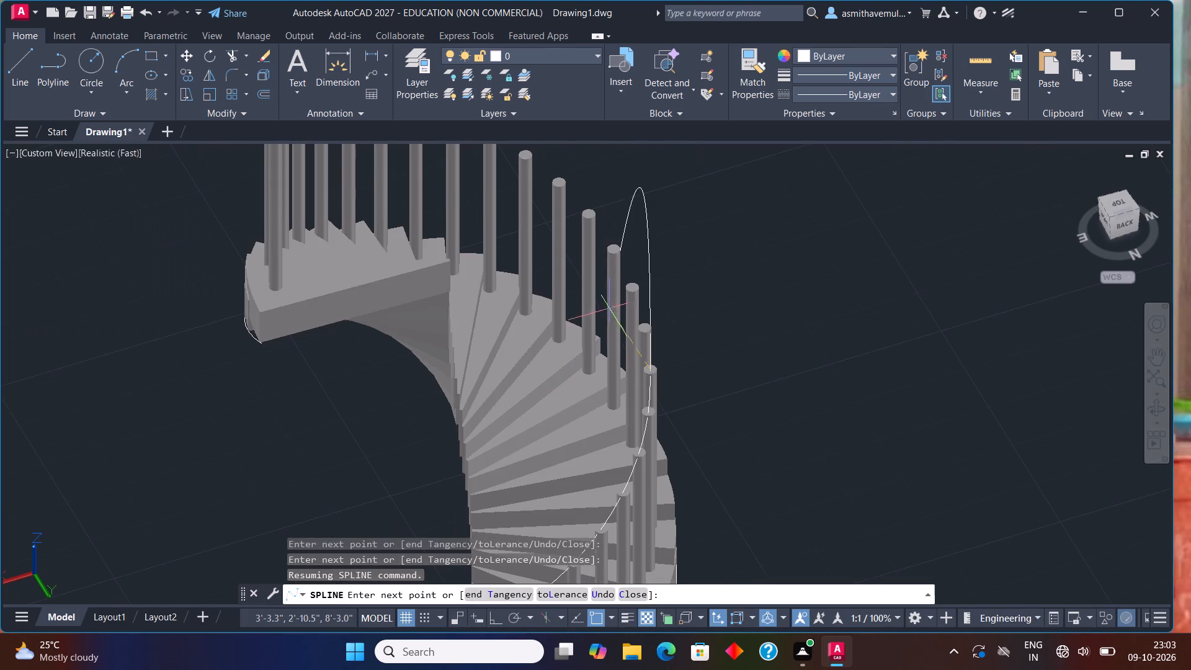
middle_drag(599, 319, 496, 383)
middle_drag(493, 383, 428, 412)
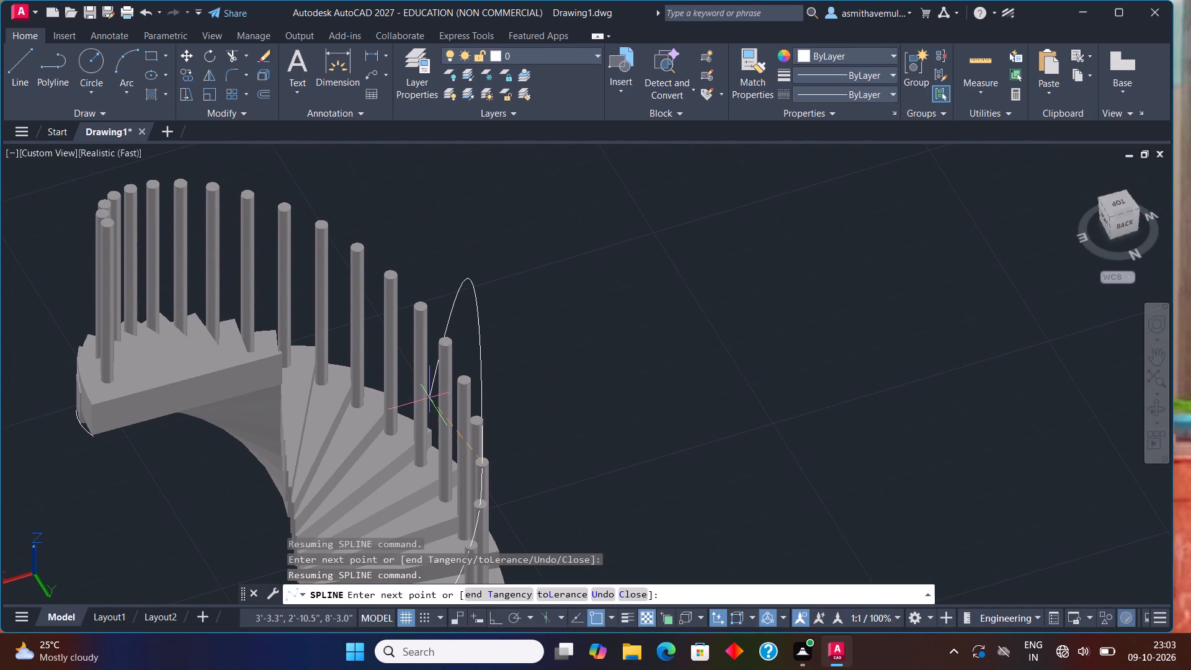
shift+middle_drag(429, 397, 363, 417)
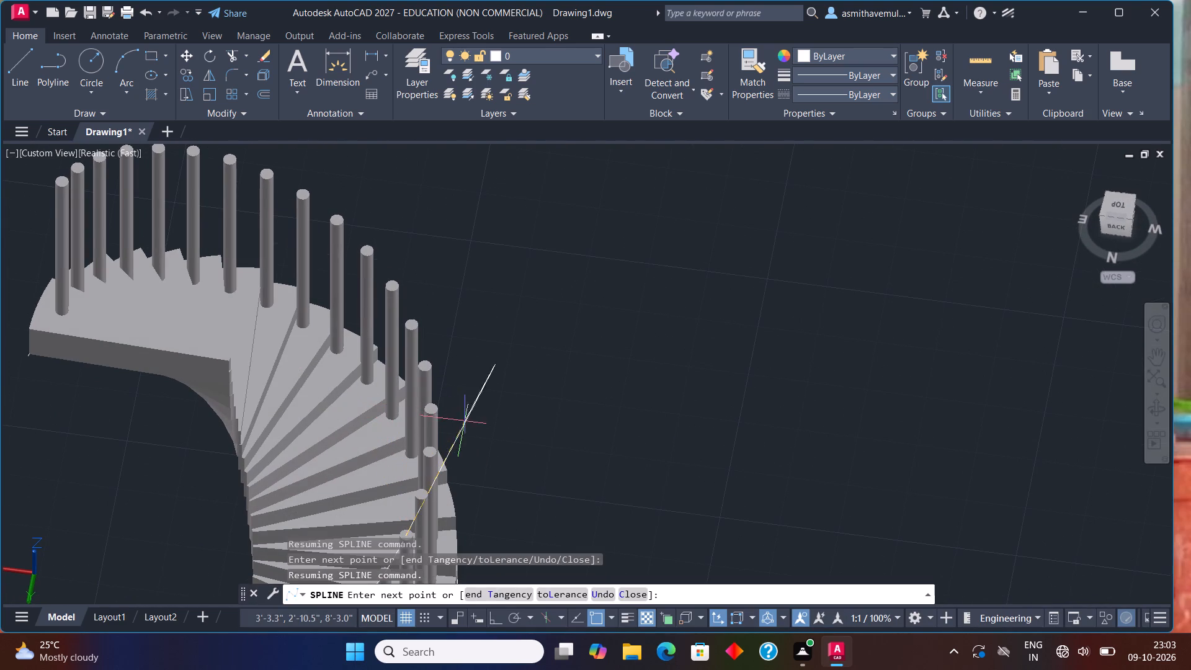
scroll(439, 443, up, 1)
scroll(428, 468, down, 1)
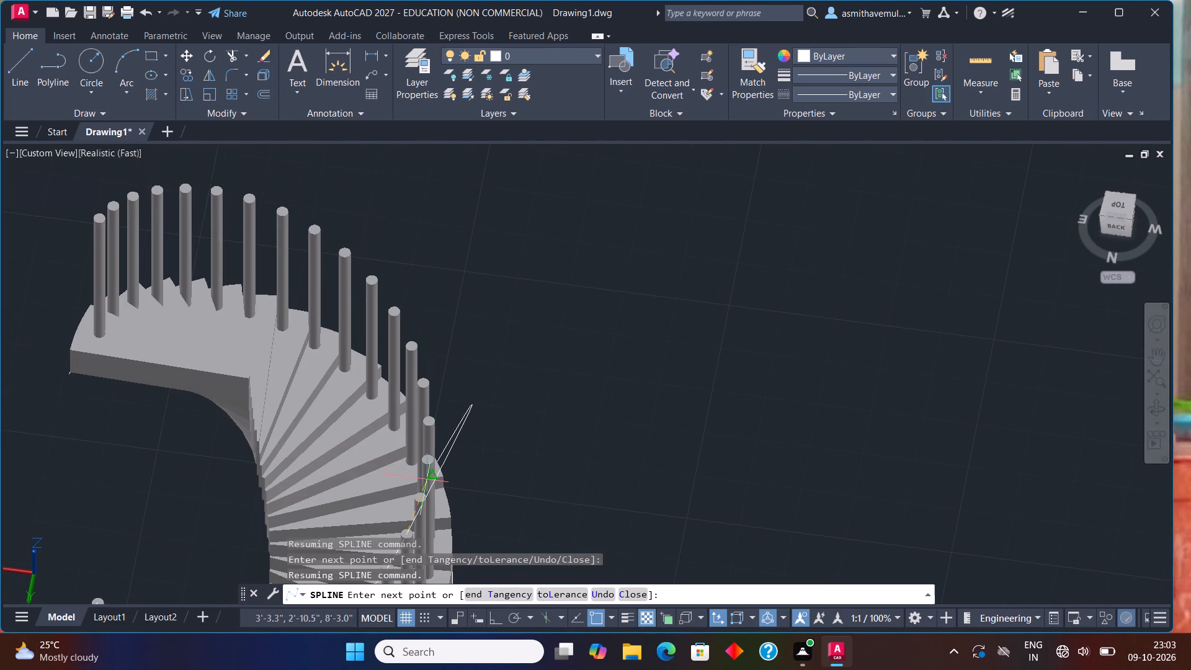
middle_drag(427, 476, 429, 401)
scroll(424, 418, up, 2)
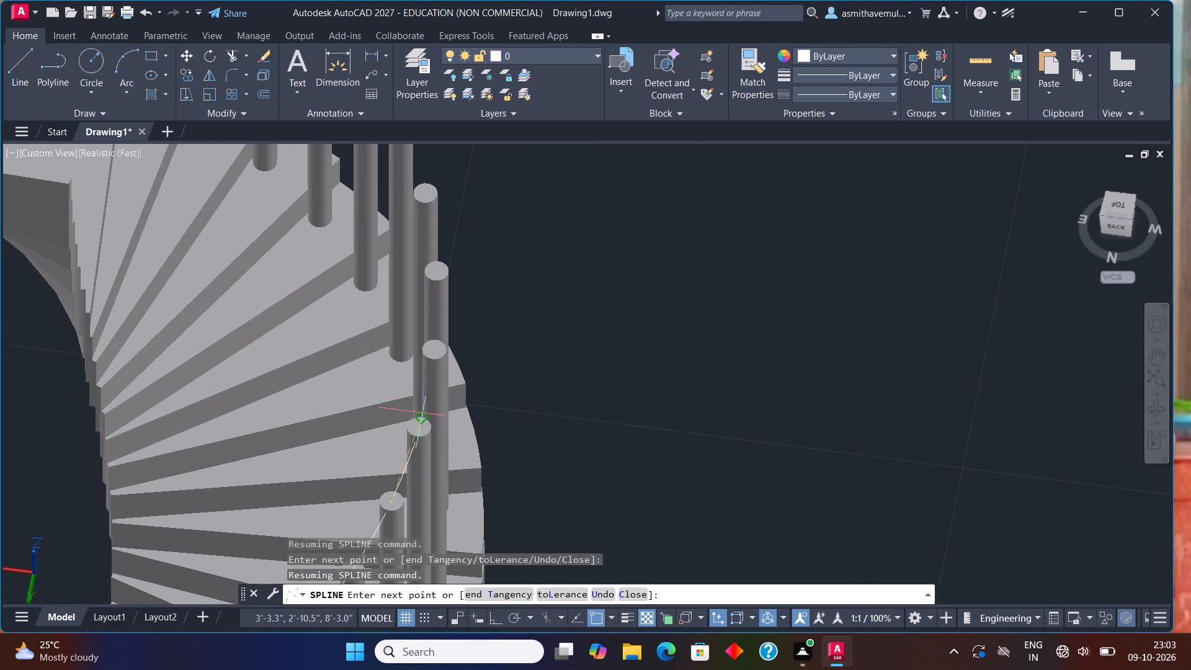
click(434, 346)
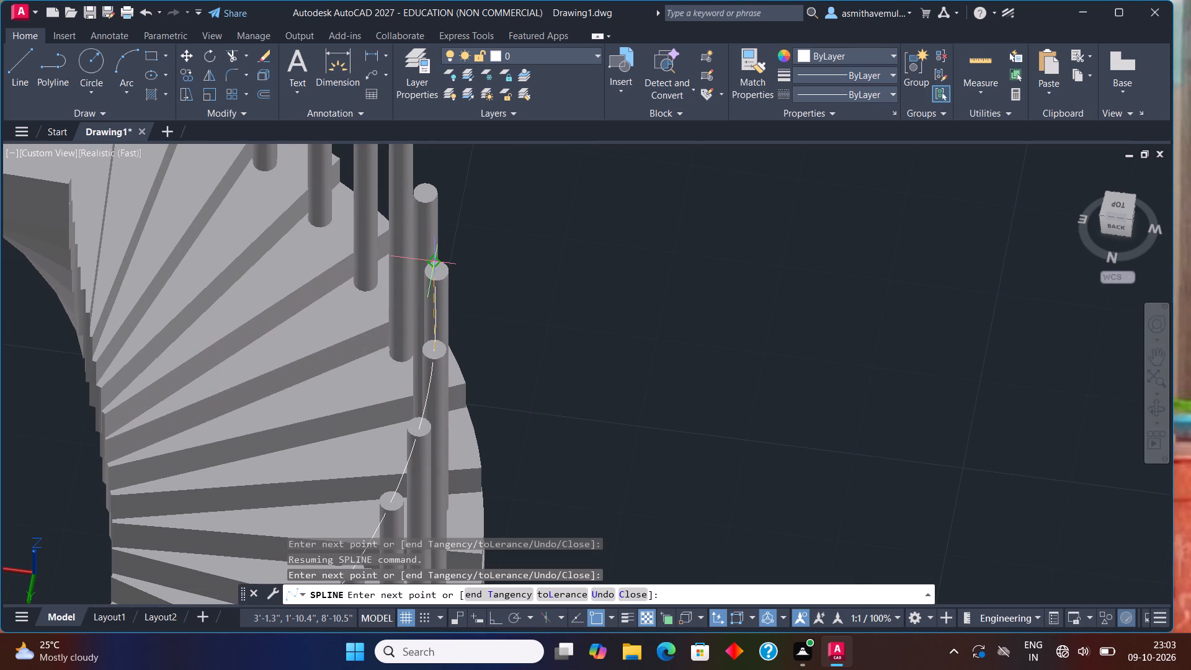
click(435, 269)
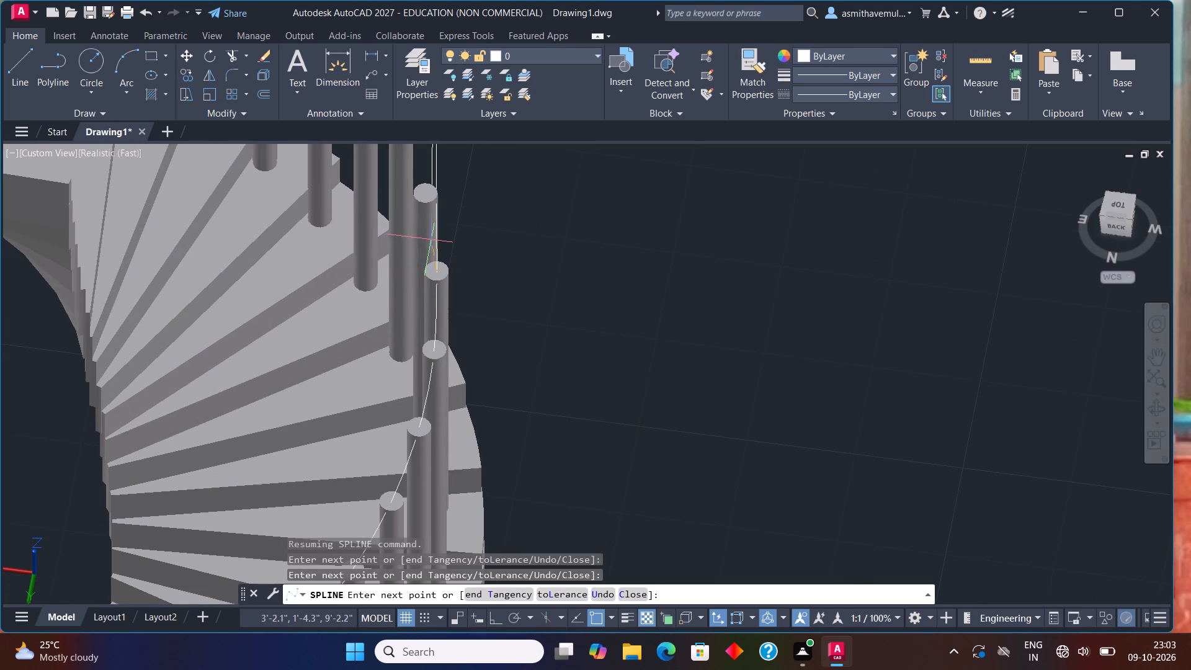
Run the spline through the next six post top centres, up to the ninth post from the staircase's upper end.
middle_drag(428, 241, 442, 397)
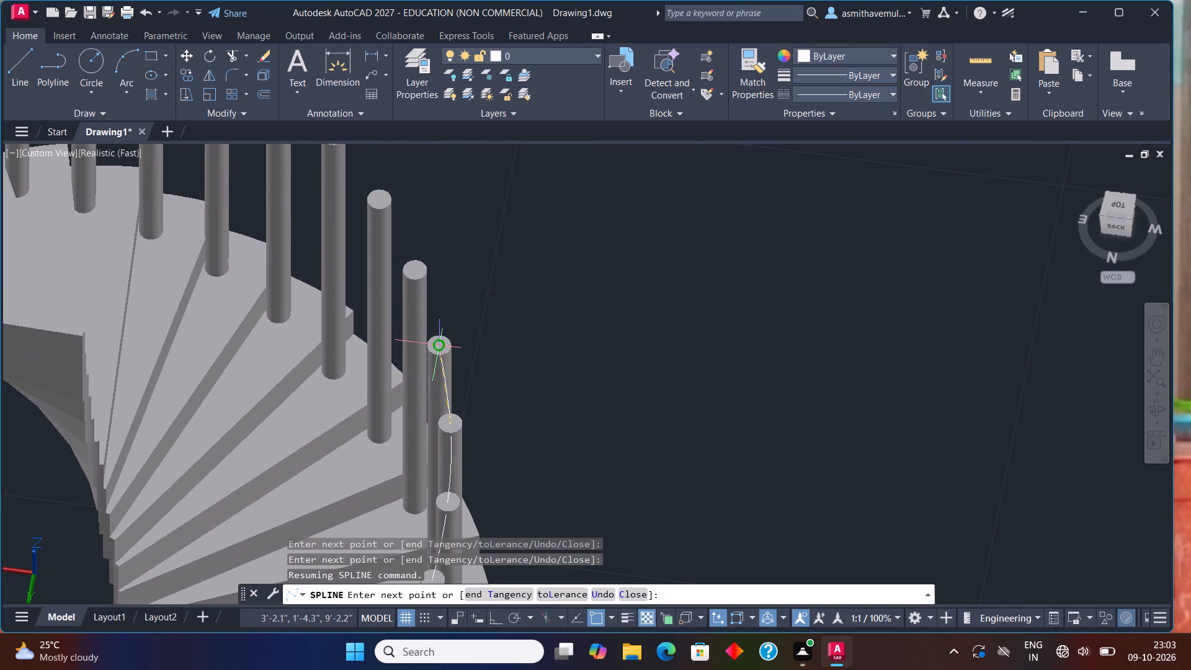
click(440, 343)
click(413, 267)
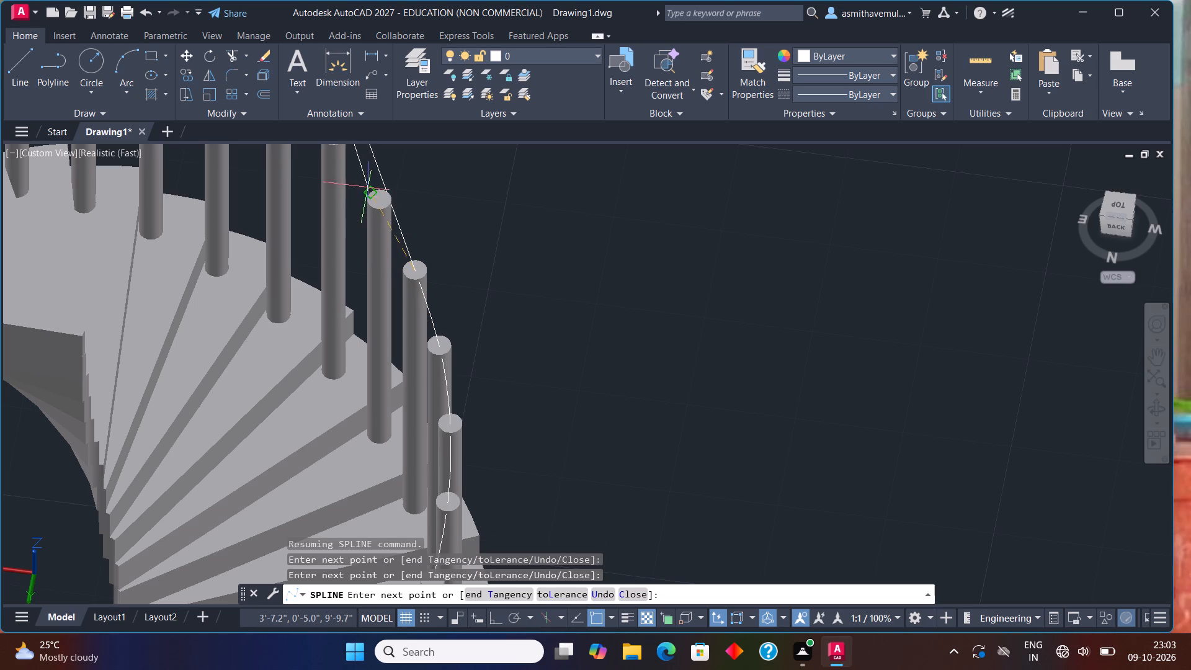
middle_drag(378, 222, 484, 385)
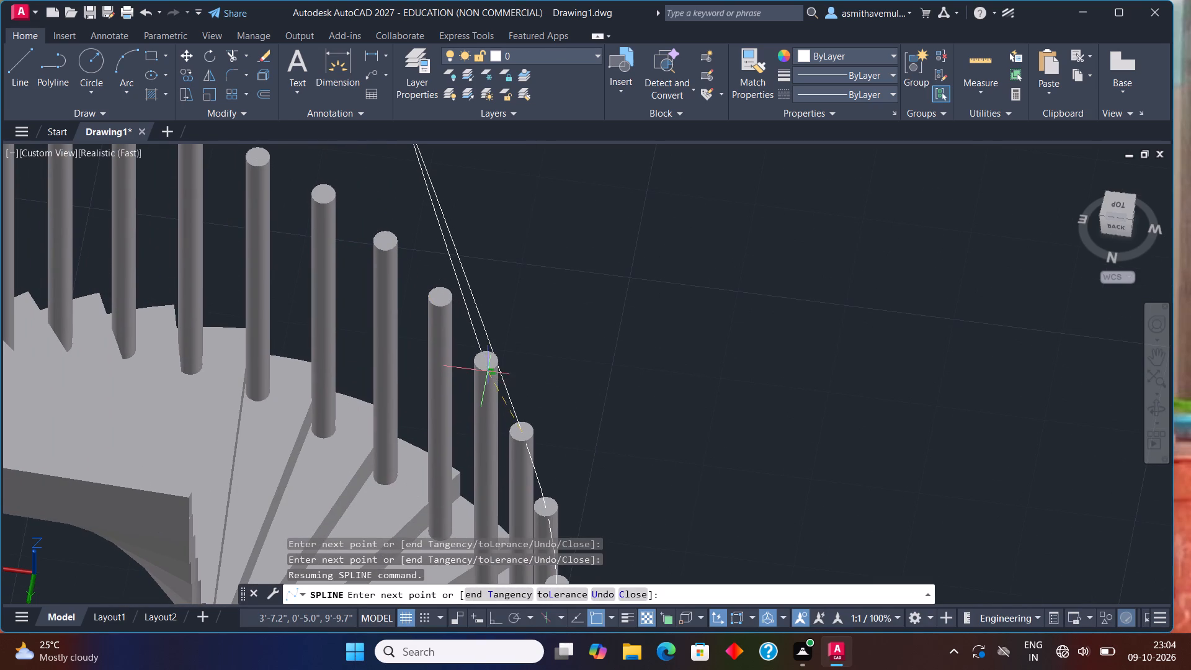
click(486, 356)
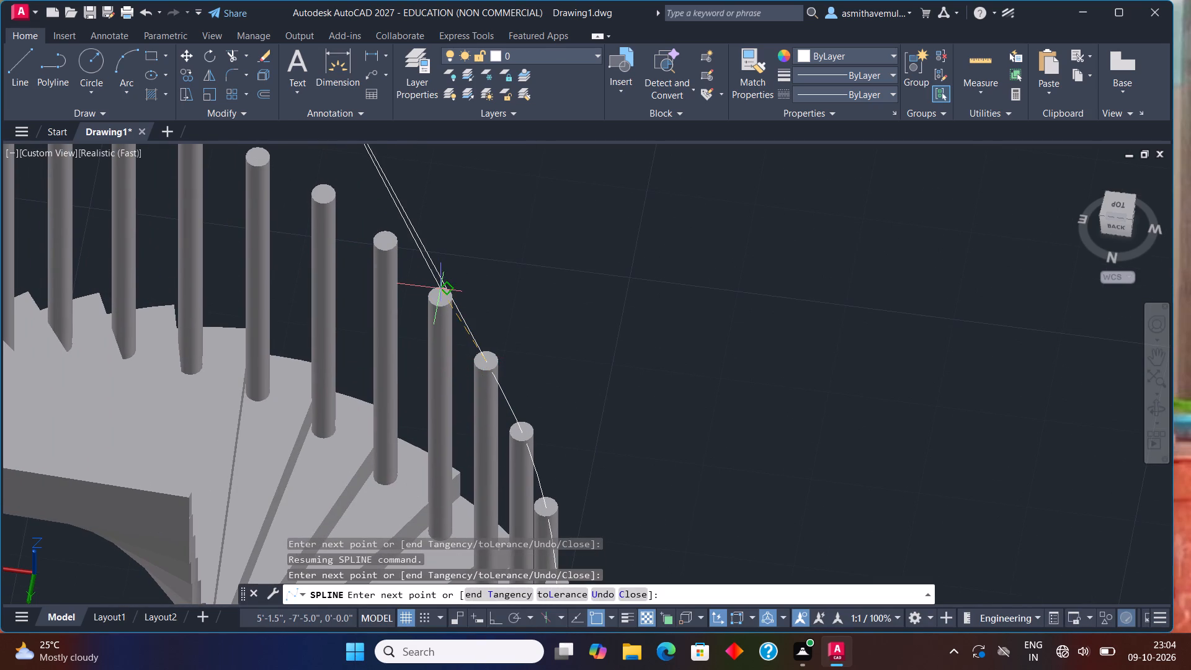
click(440, 292)
click(388, 242)
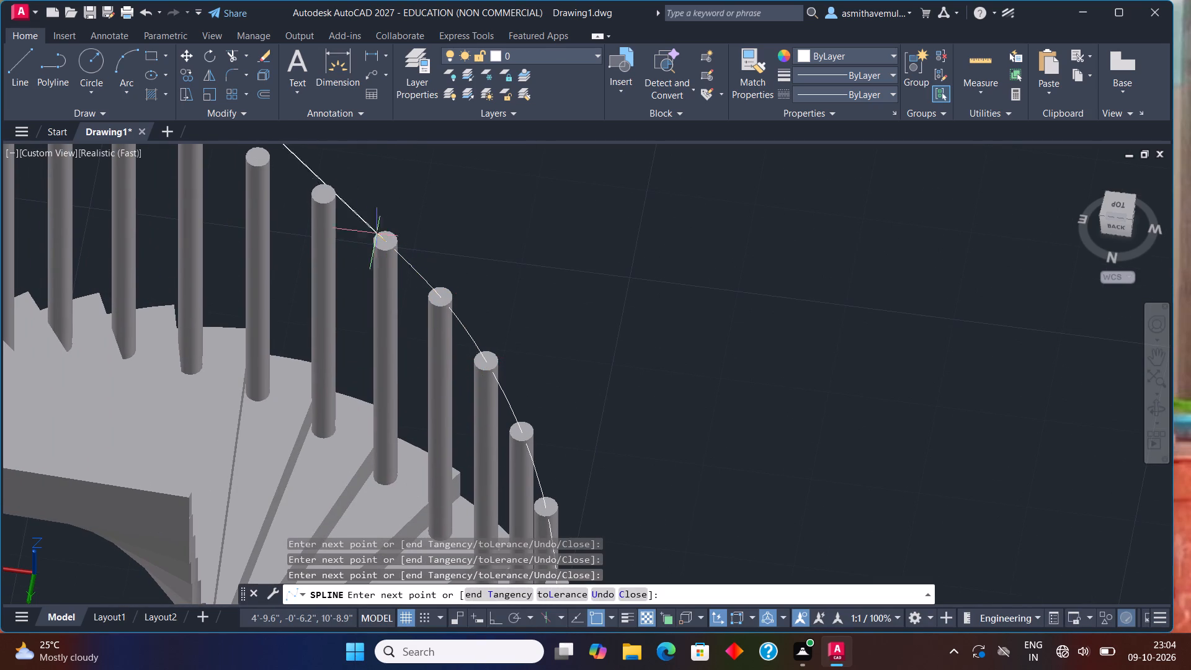
click(325, 197)
Continue the spline through the next three post top centres, up to the sixth post from the staircase's upper end.
scroll(283, 179, down, 2)
middle_drag(280, 182, 280, 183)
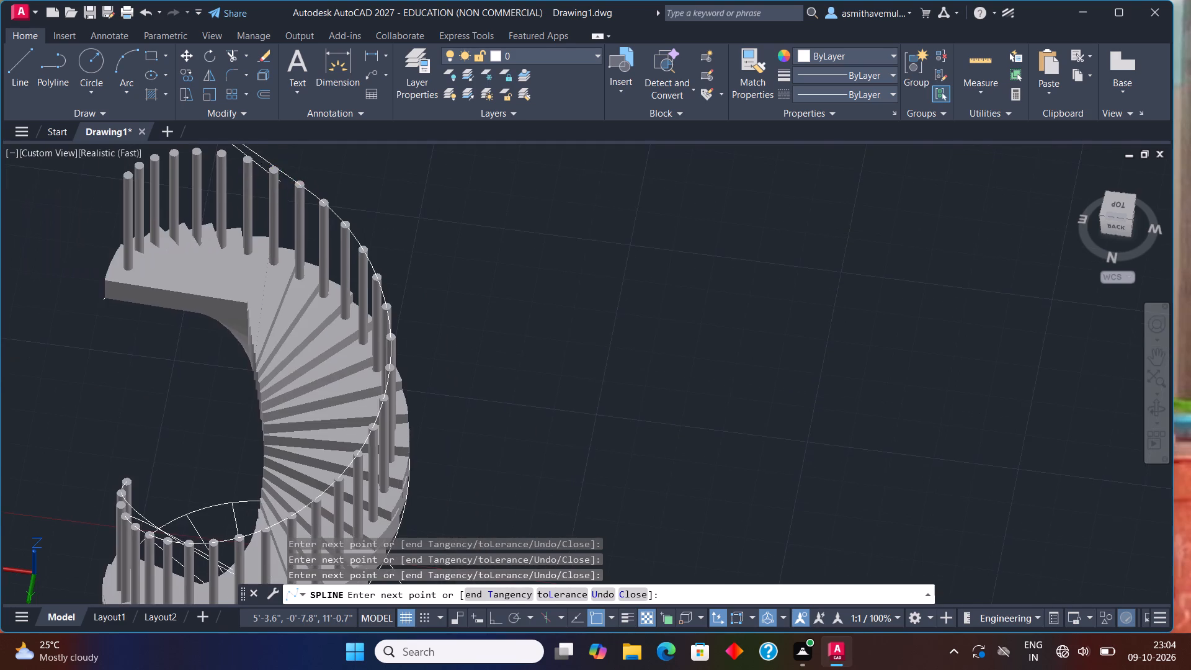
middle_drag(280, 183, 335, 246)
scroll(334, 251, up, 3)
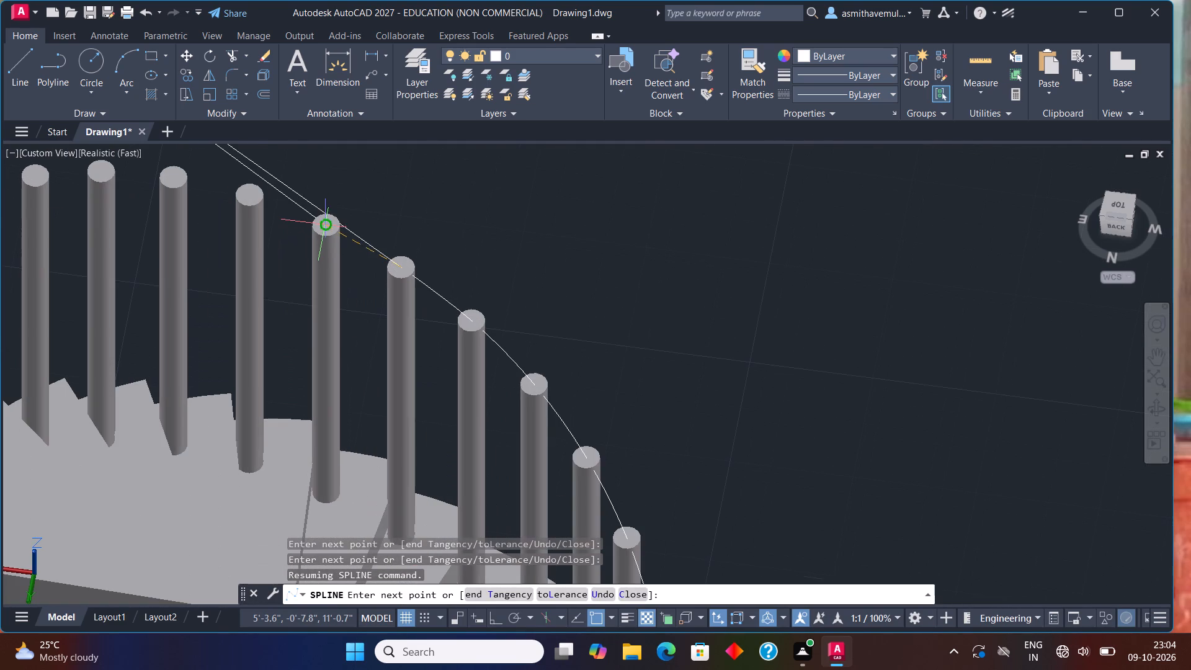
click(325, 226)
middle_drag(277, 238, 317, 306)
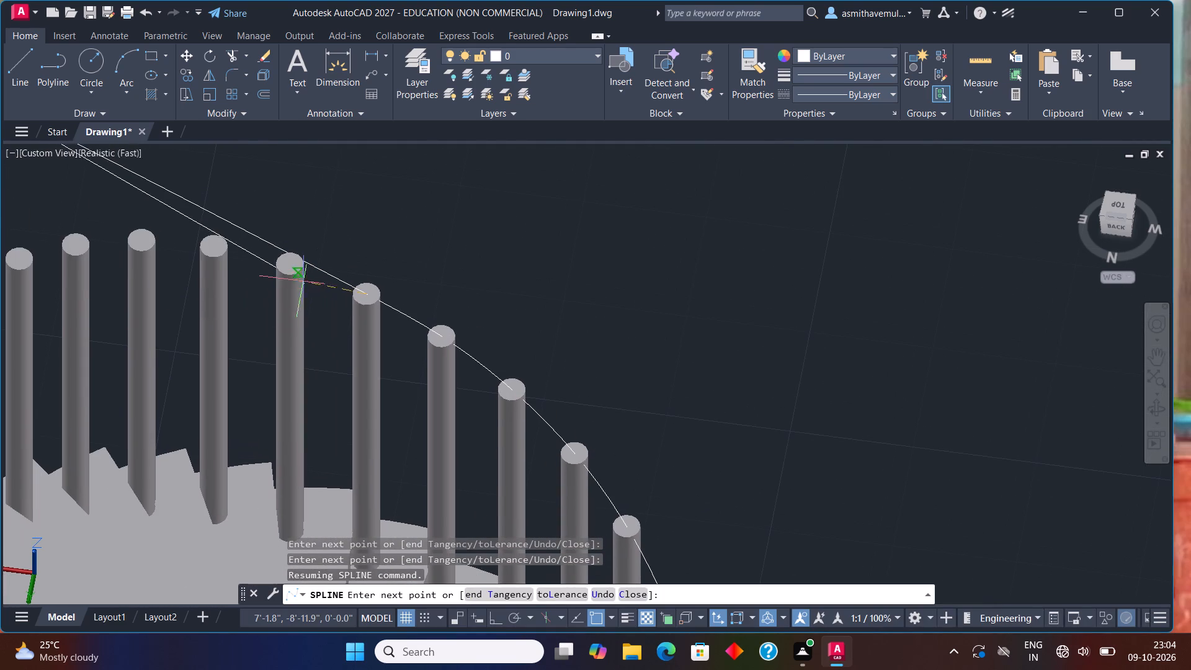
click(294, 267)
scroll(270, 266, down, 1)
middle_drag(243, 272, 253, 277)
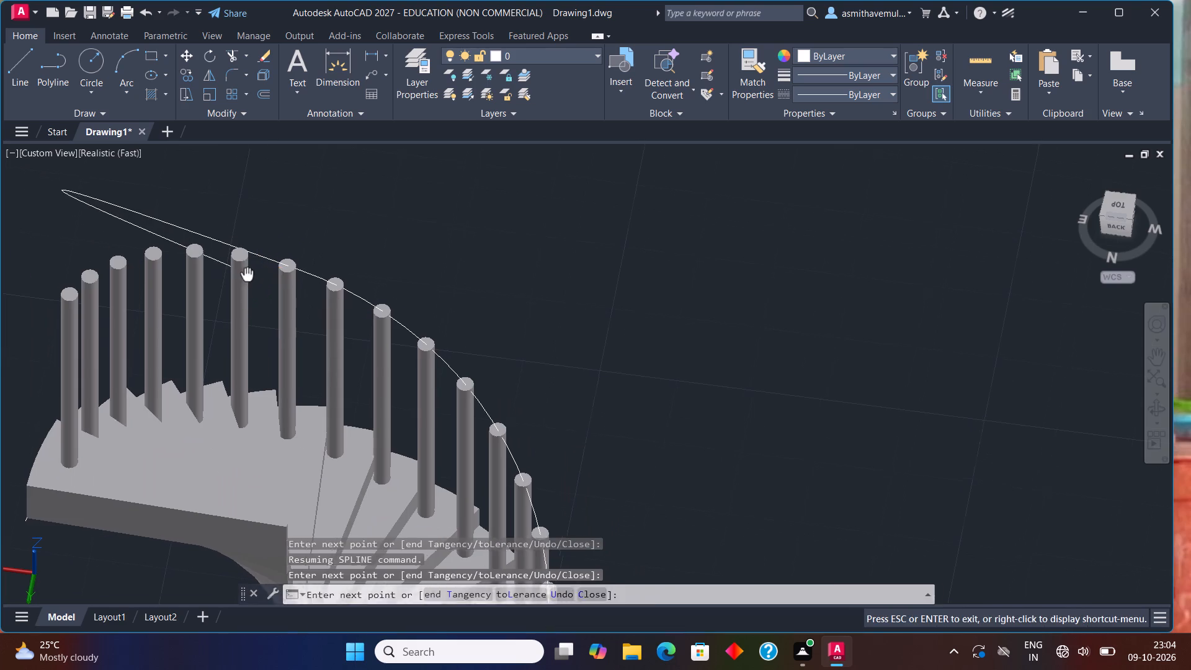
middle_drag(253, 277, 372, 324)
scroll(365, 320, up, 1)
click(365, 305)
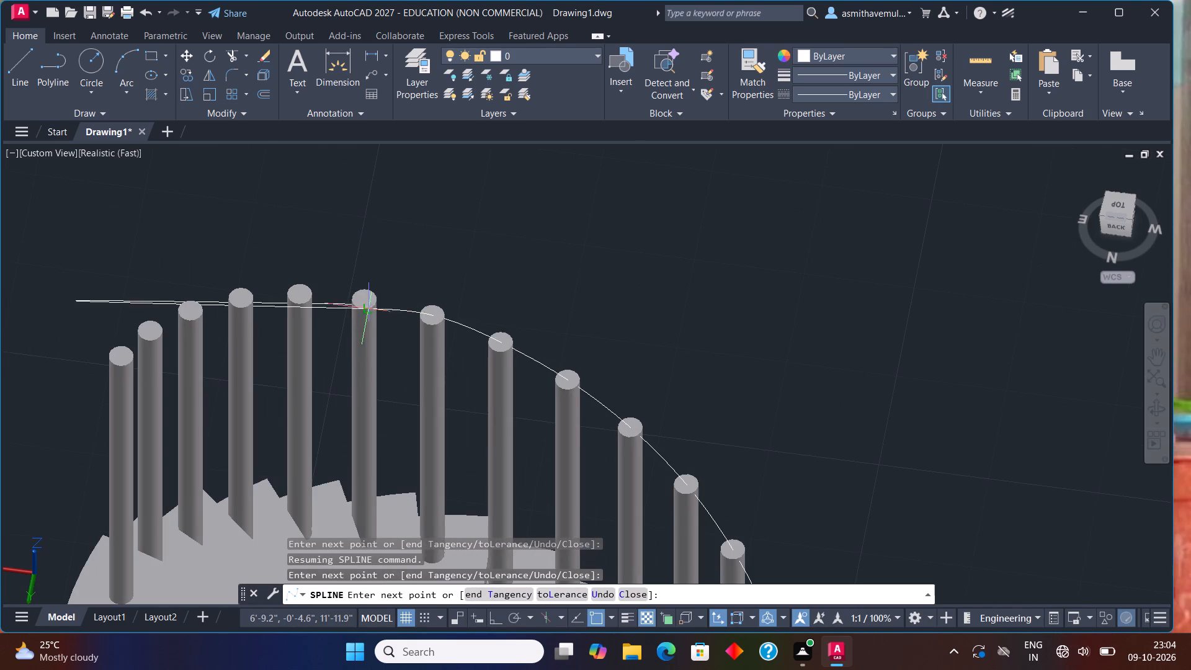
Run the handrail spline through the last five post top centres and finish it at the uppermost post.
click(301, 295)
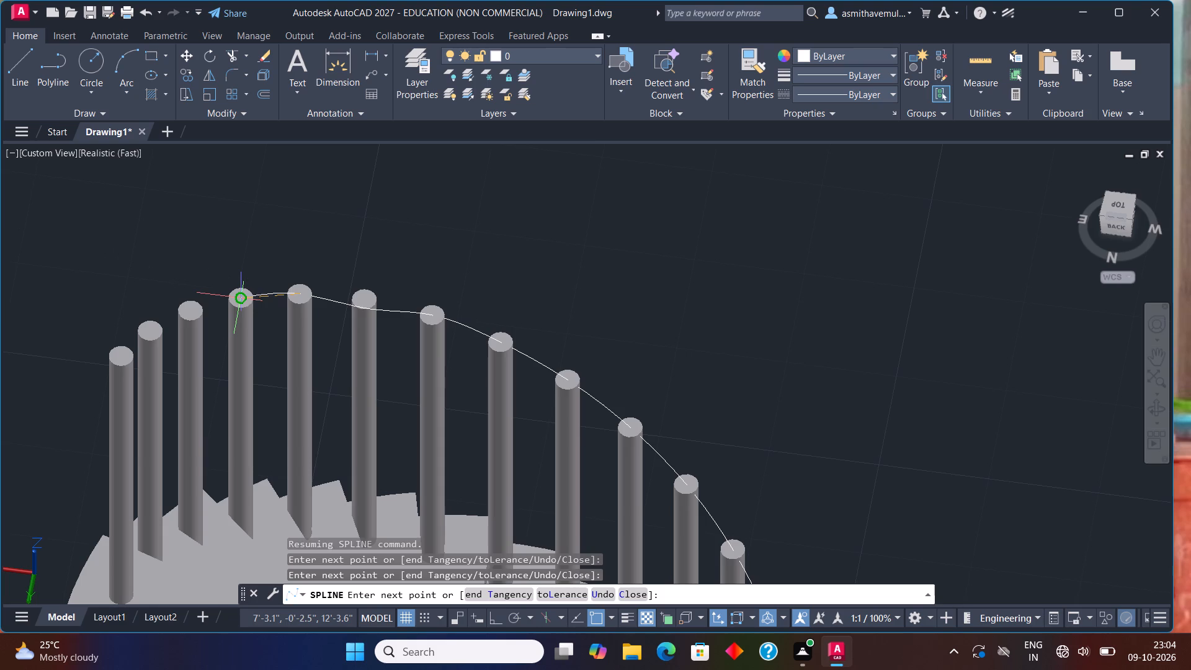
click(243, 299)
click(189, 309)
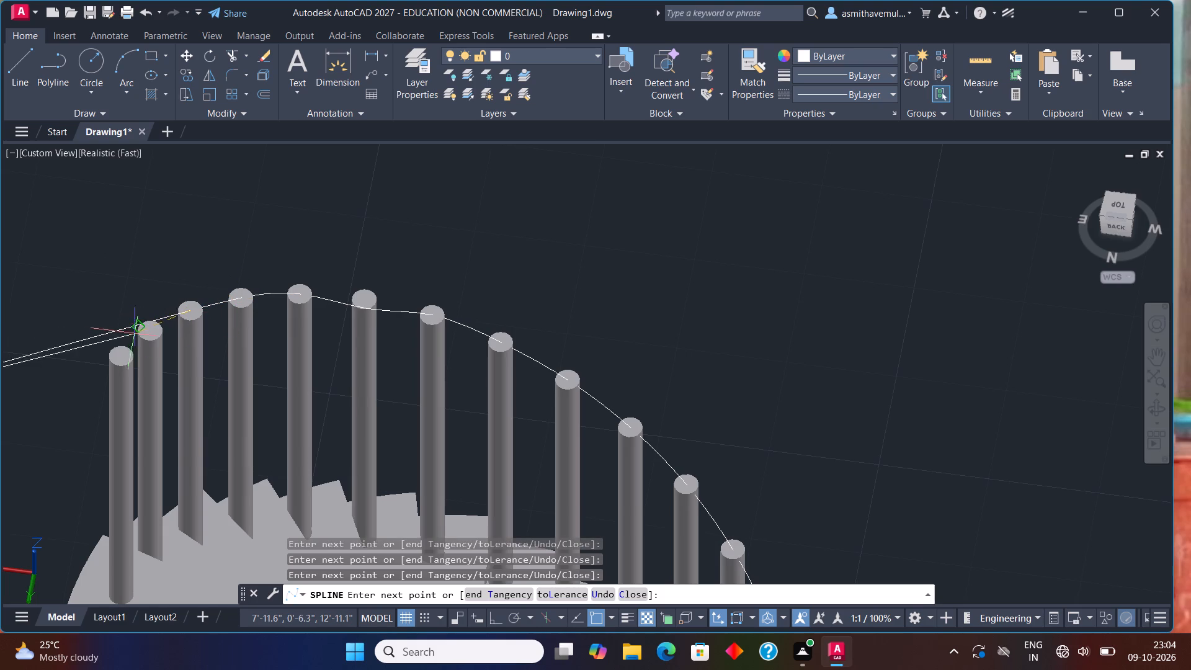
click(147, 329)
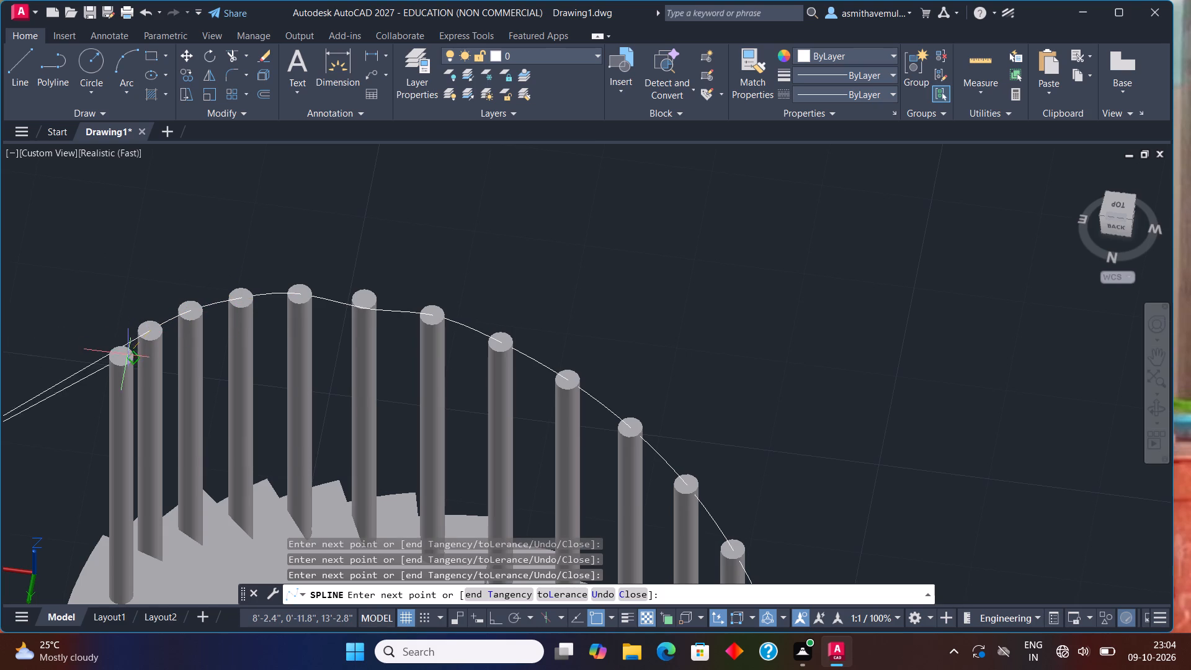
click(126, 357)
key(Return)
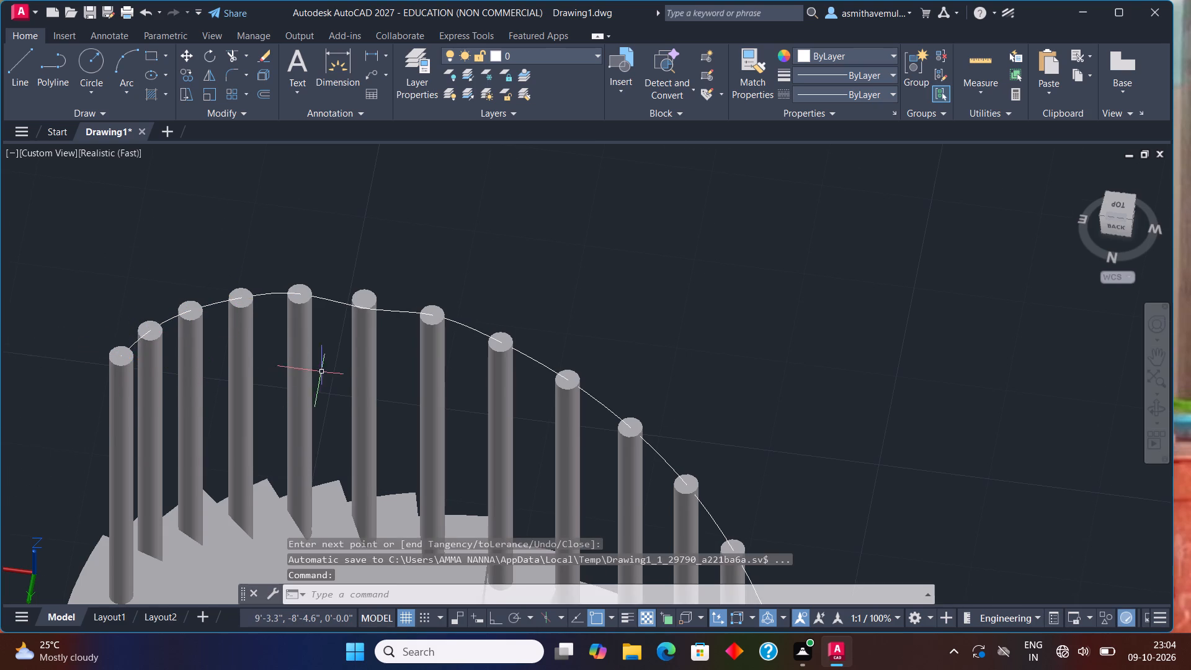
Delete the completed handrail spline that runs along the post tops.
scroll(336, 372, down, 3)
middle_drag(444, 455, 478, 238)
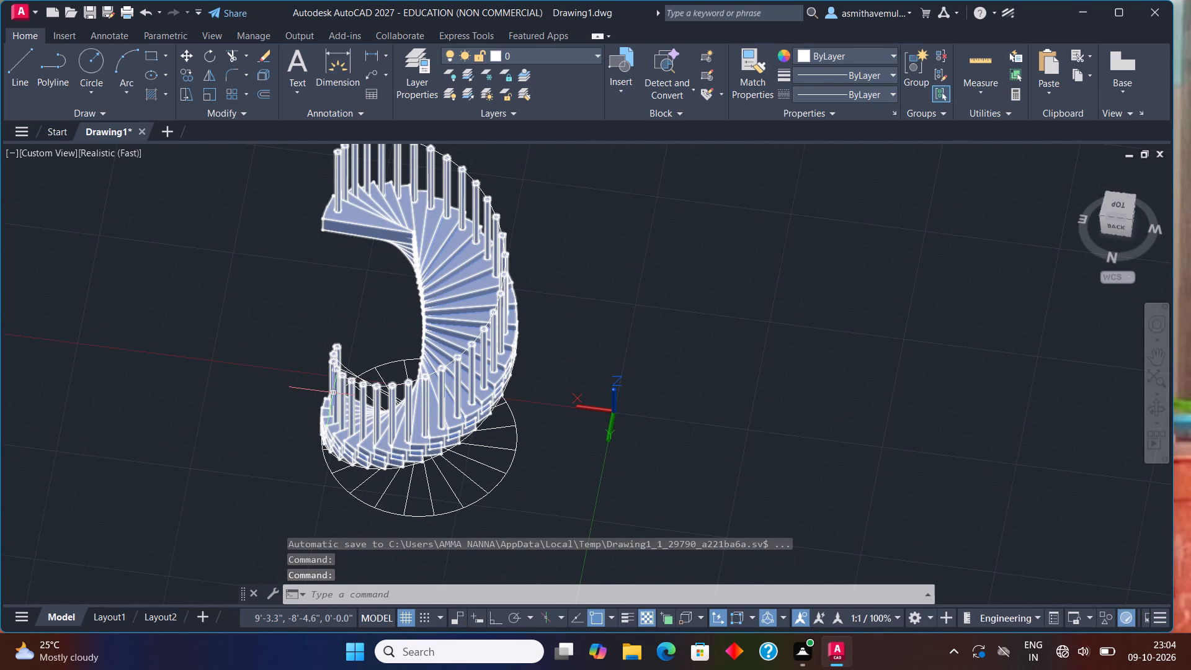
shift+middle_drag(339, 391, 555, 409)
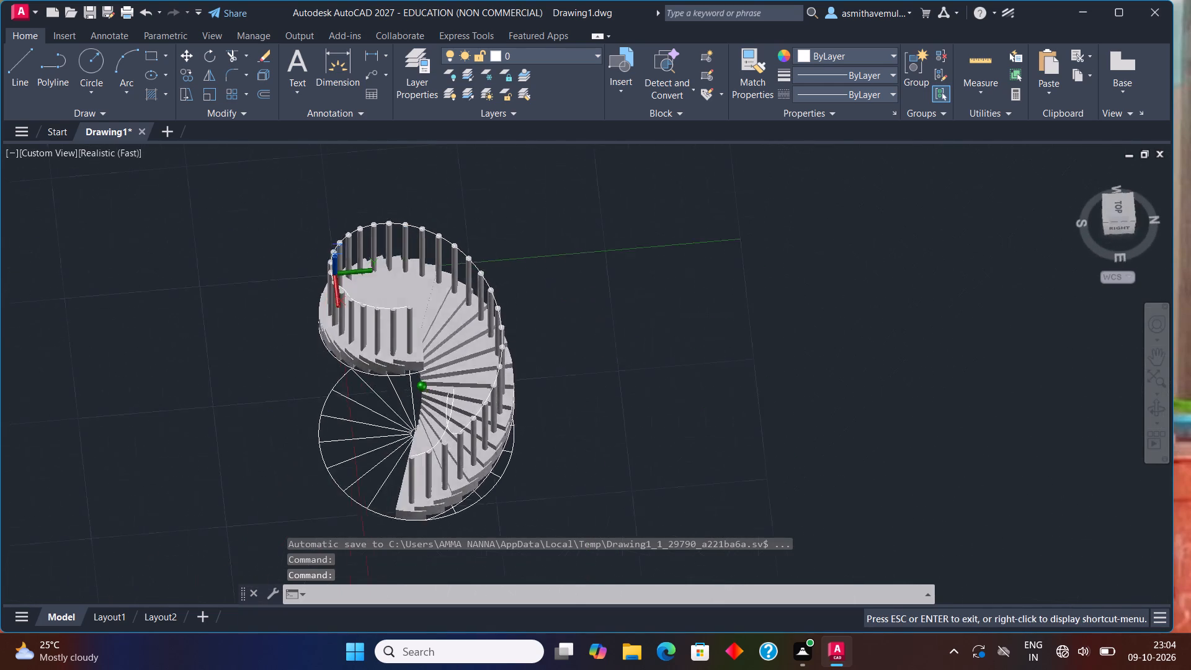
shift+middle_drag(555, 409, 595, 346)
scroll(468, 414, up, 1)
middle_drag(466, 418, 521, 426)
click(514, 399)
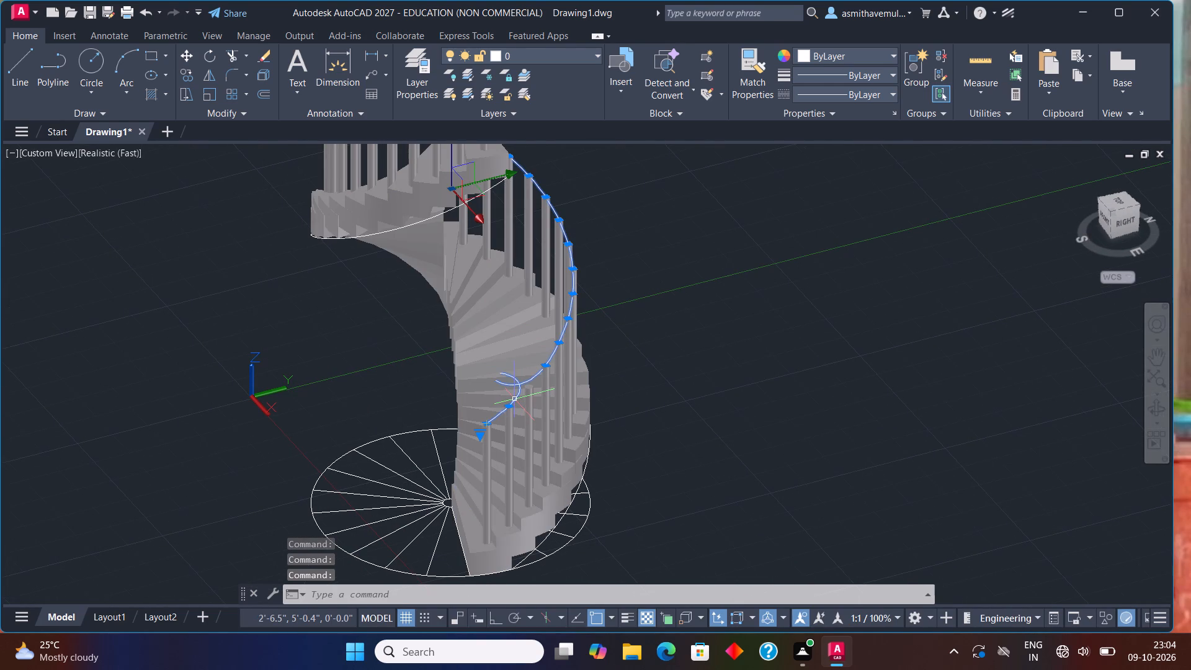
key(Delete)
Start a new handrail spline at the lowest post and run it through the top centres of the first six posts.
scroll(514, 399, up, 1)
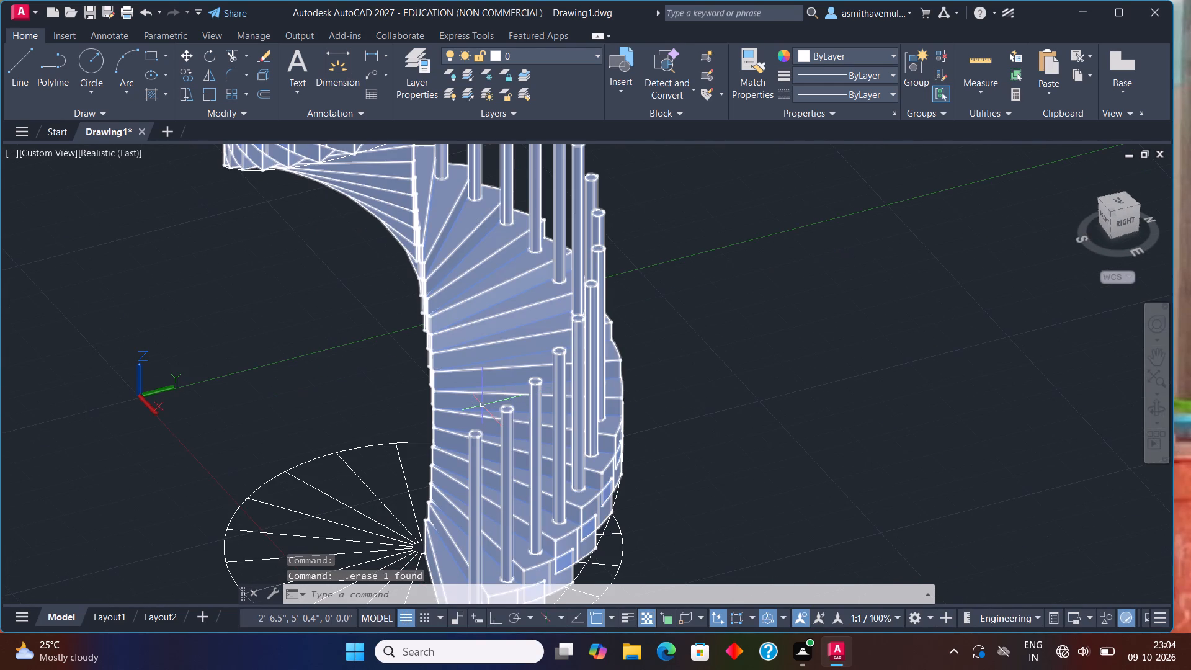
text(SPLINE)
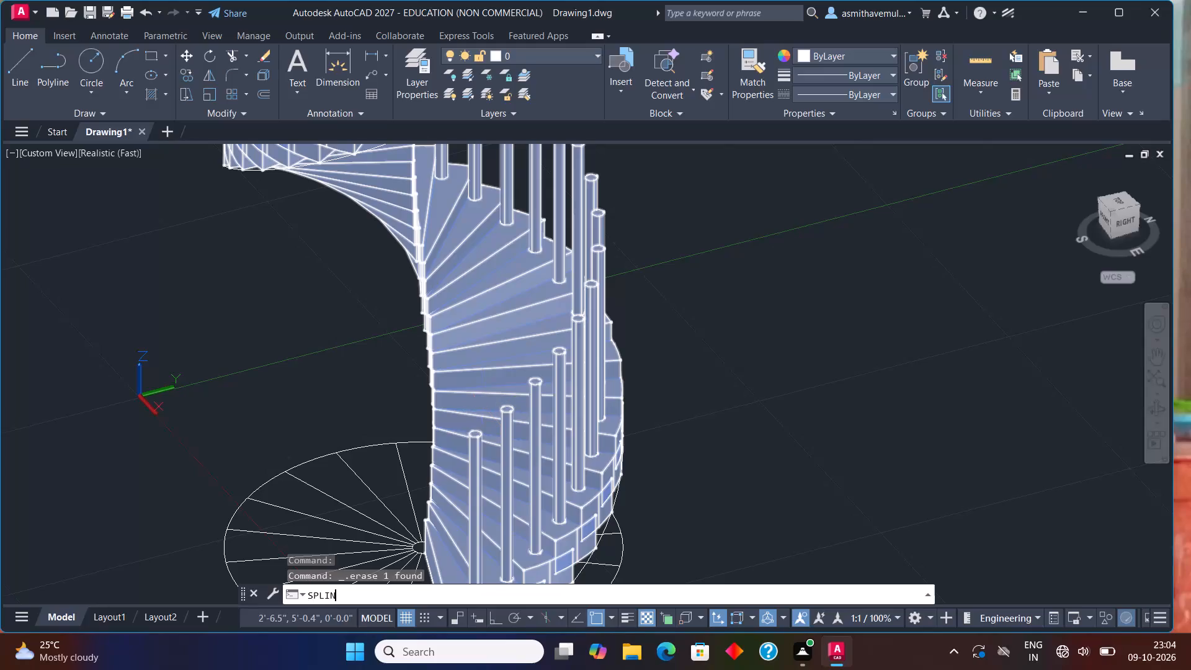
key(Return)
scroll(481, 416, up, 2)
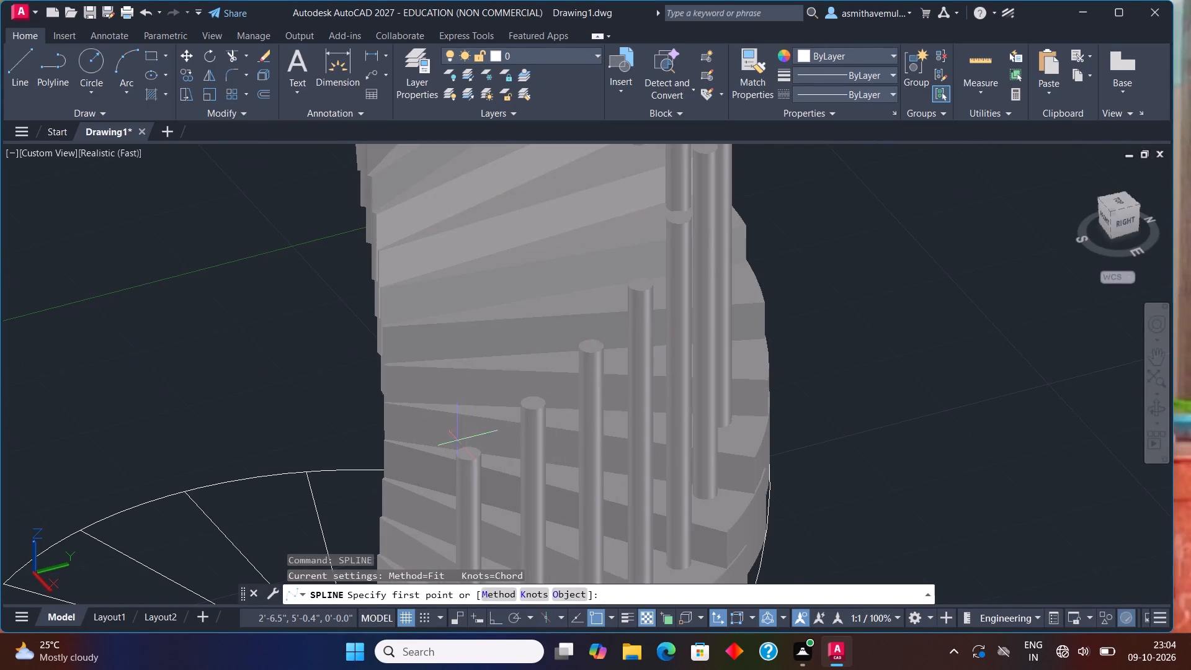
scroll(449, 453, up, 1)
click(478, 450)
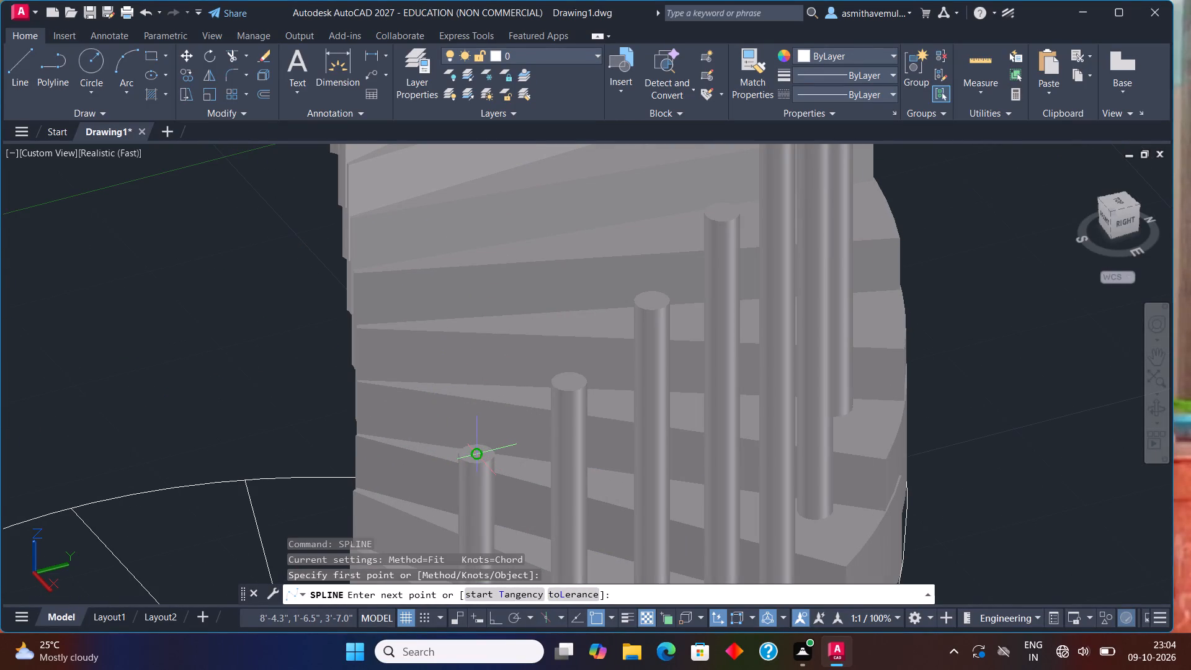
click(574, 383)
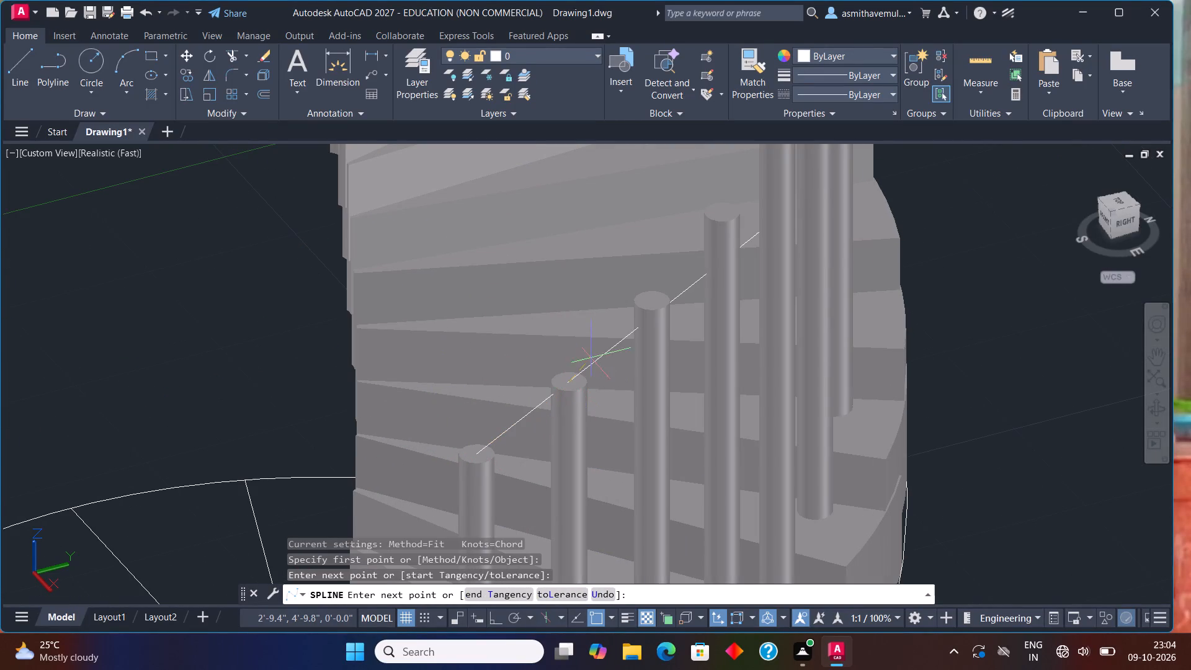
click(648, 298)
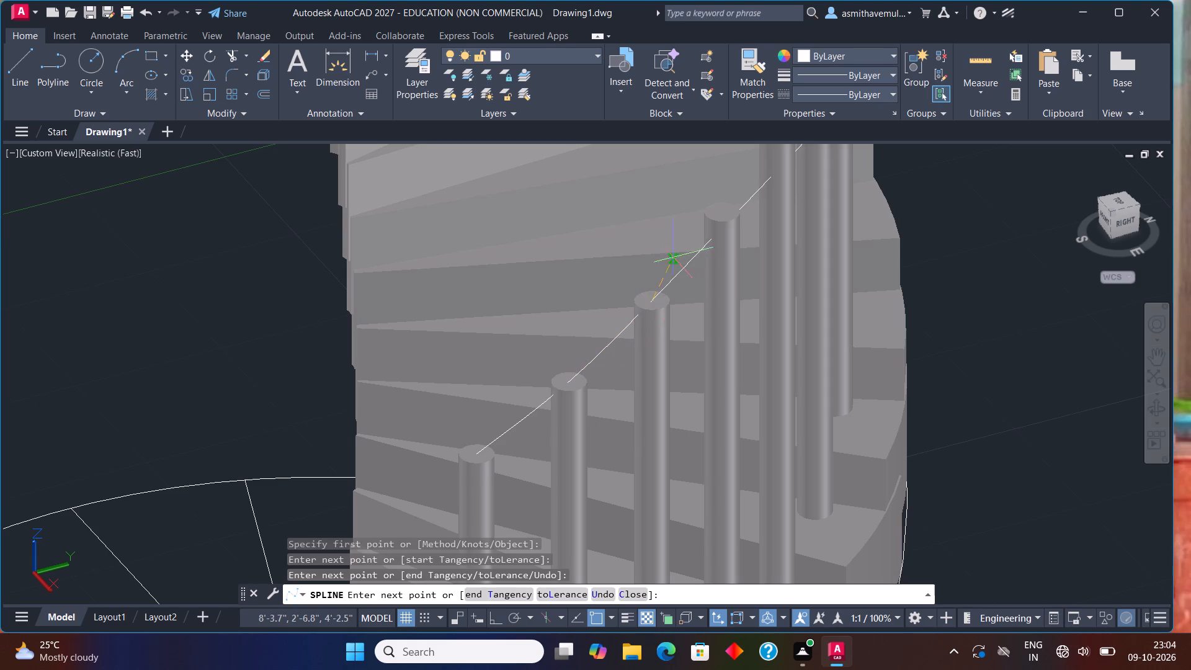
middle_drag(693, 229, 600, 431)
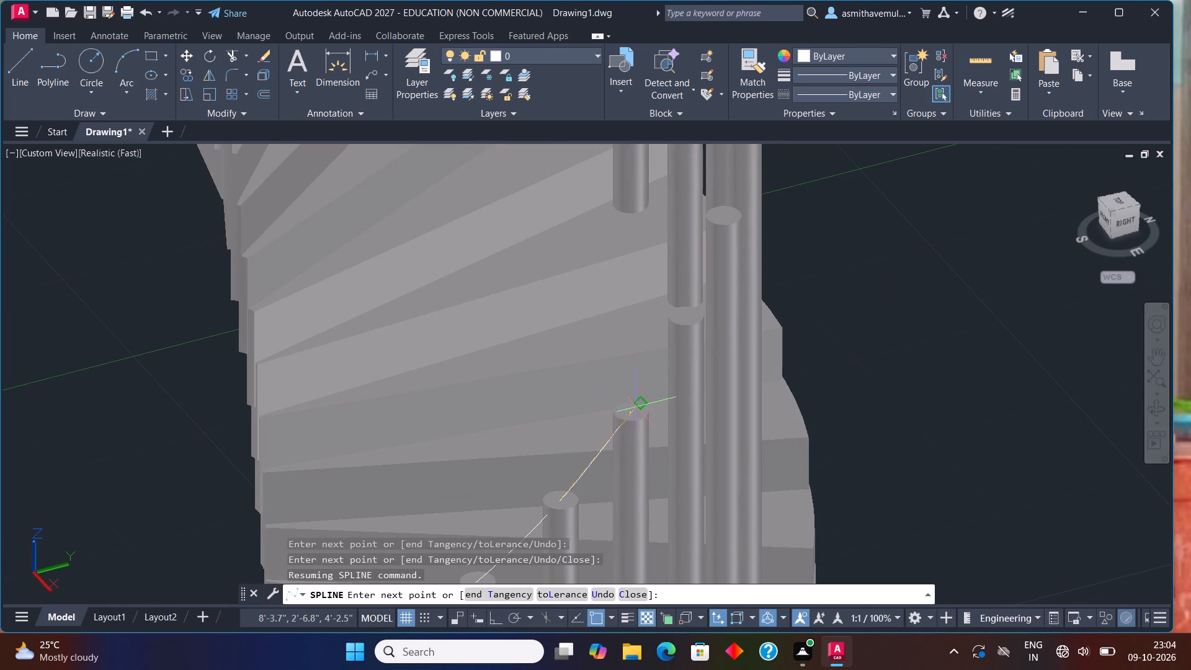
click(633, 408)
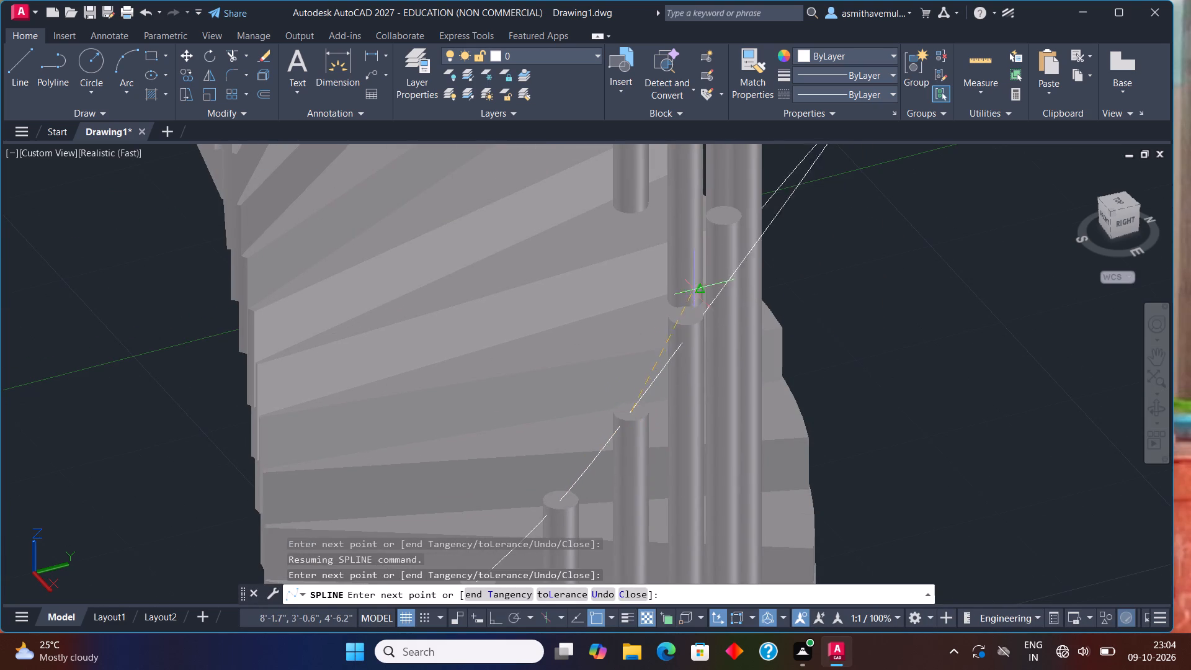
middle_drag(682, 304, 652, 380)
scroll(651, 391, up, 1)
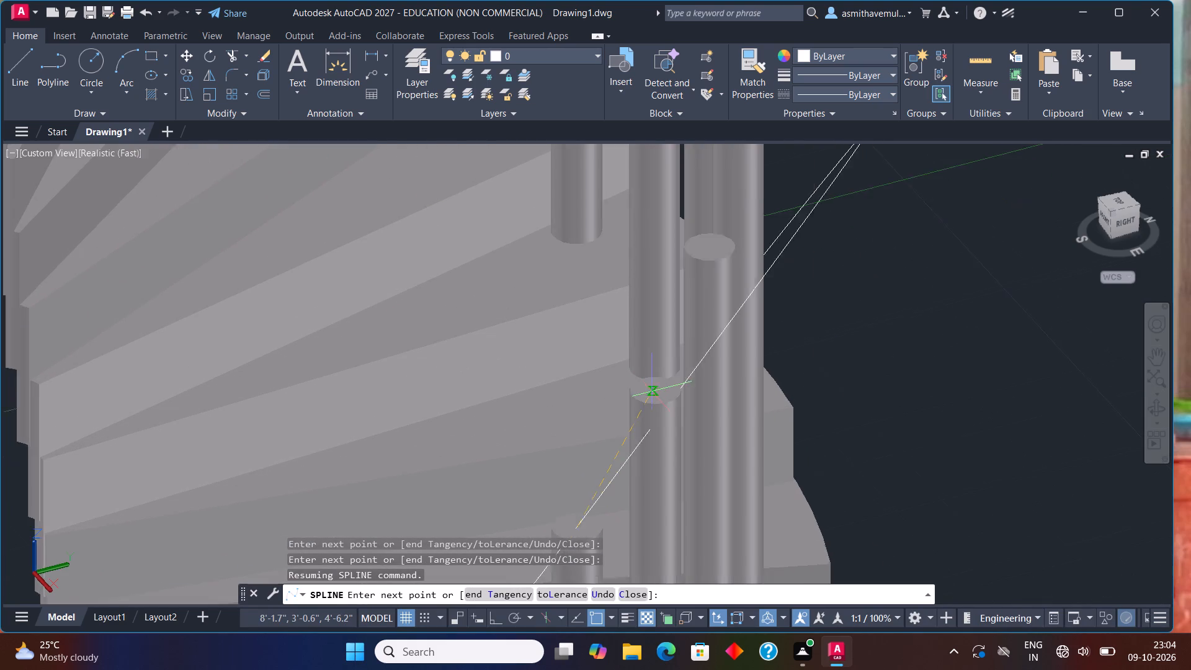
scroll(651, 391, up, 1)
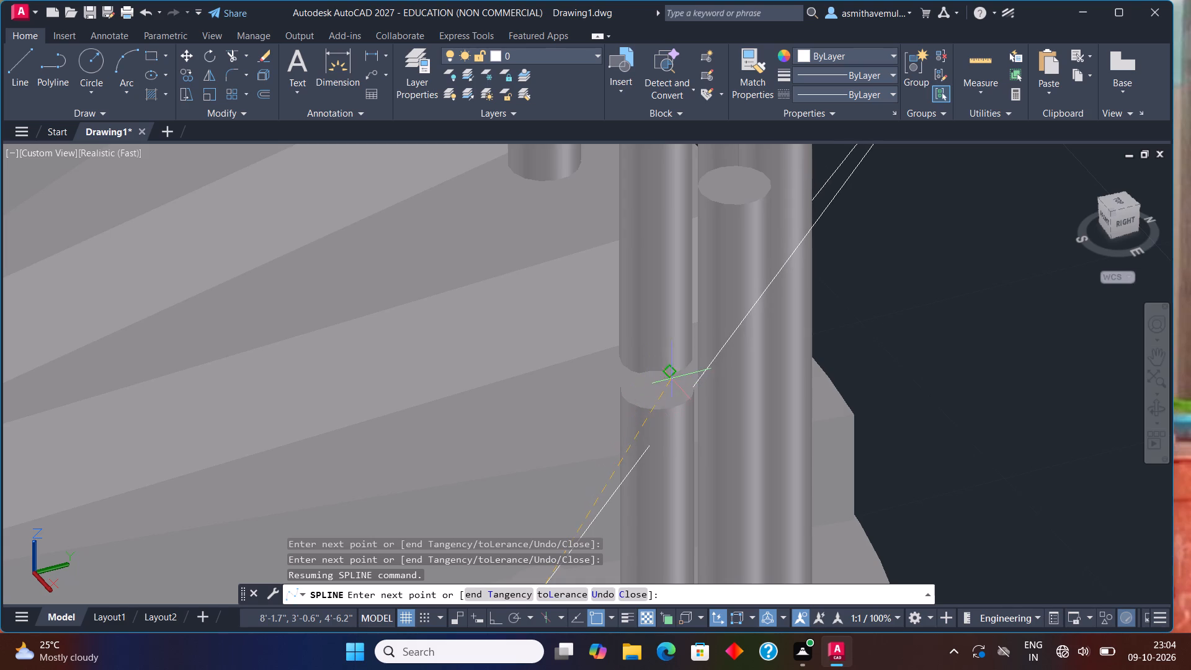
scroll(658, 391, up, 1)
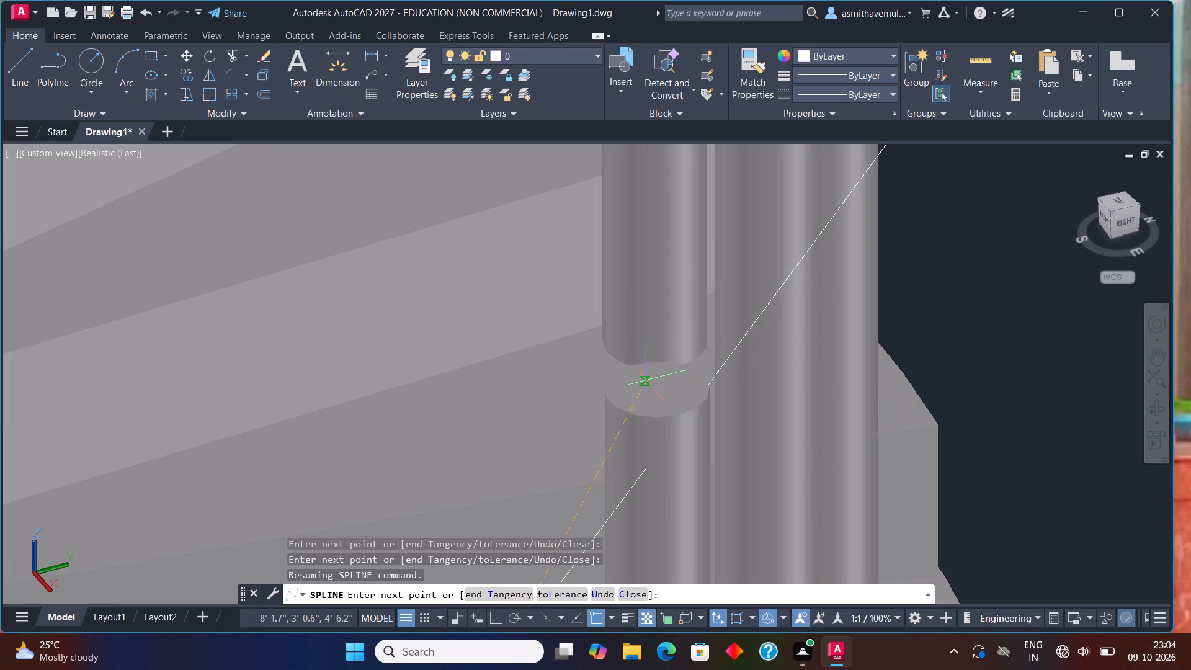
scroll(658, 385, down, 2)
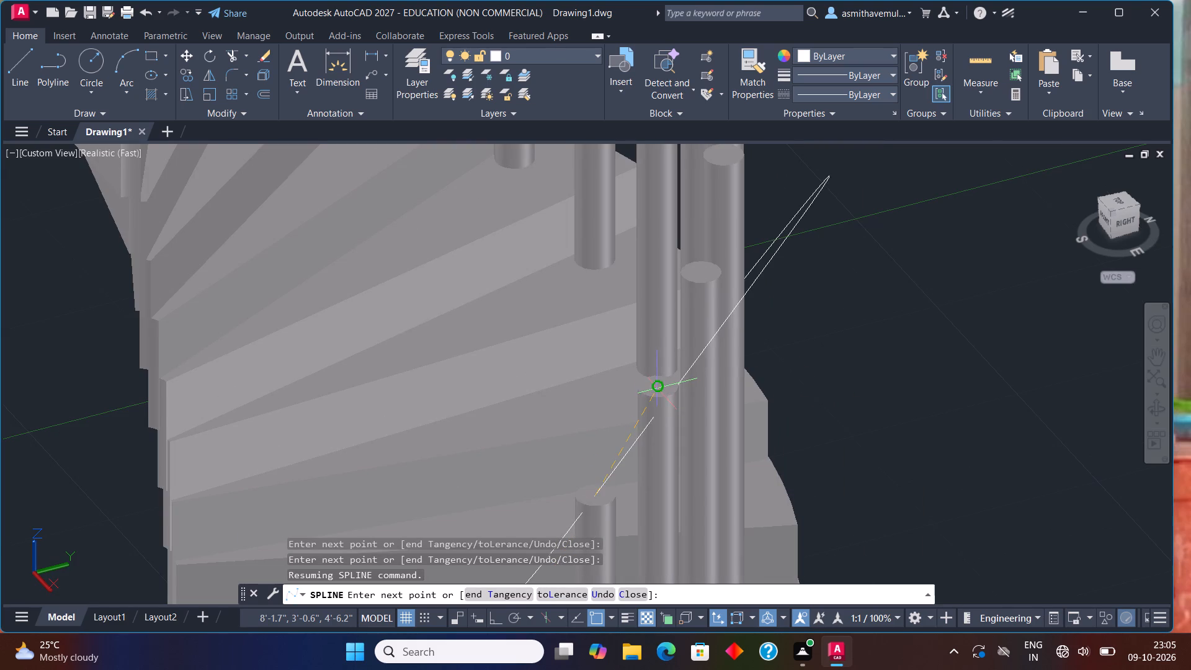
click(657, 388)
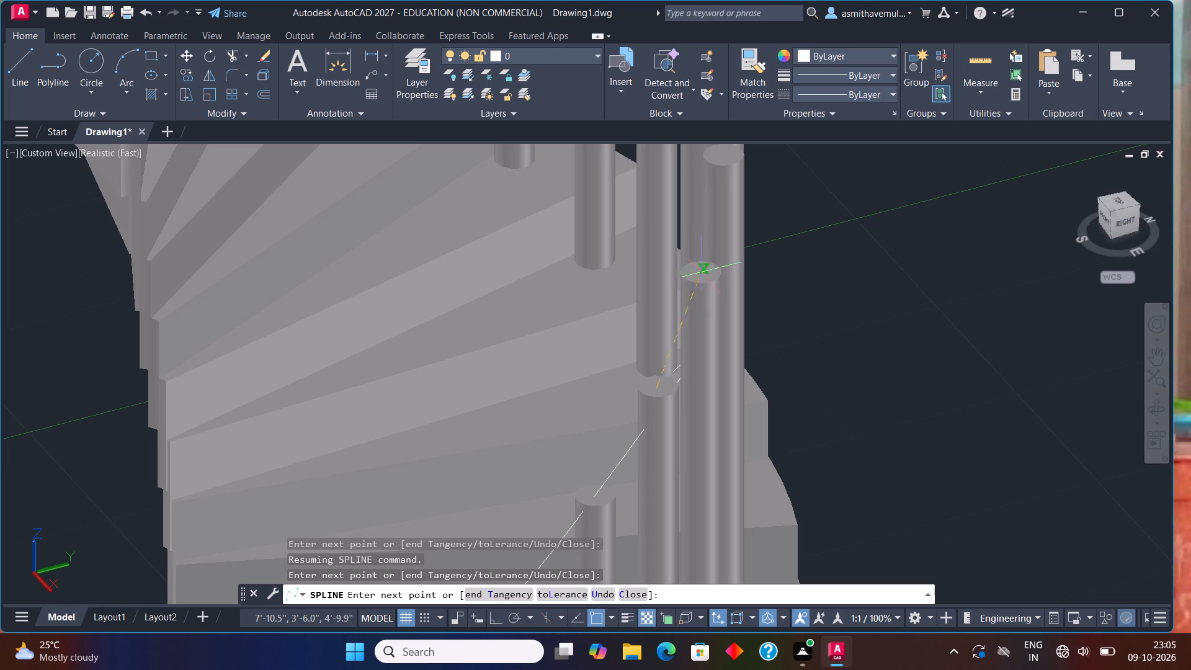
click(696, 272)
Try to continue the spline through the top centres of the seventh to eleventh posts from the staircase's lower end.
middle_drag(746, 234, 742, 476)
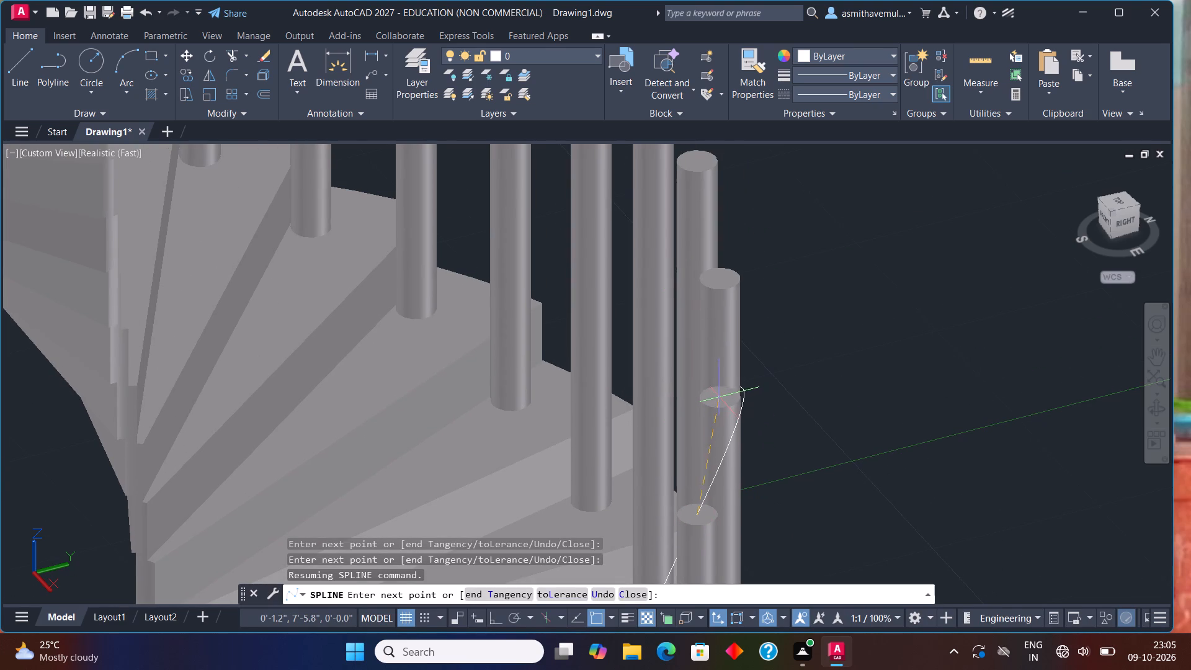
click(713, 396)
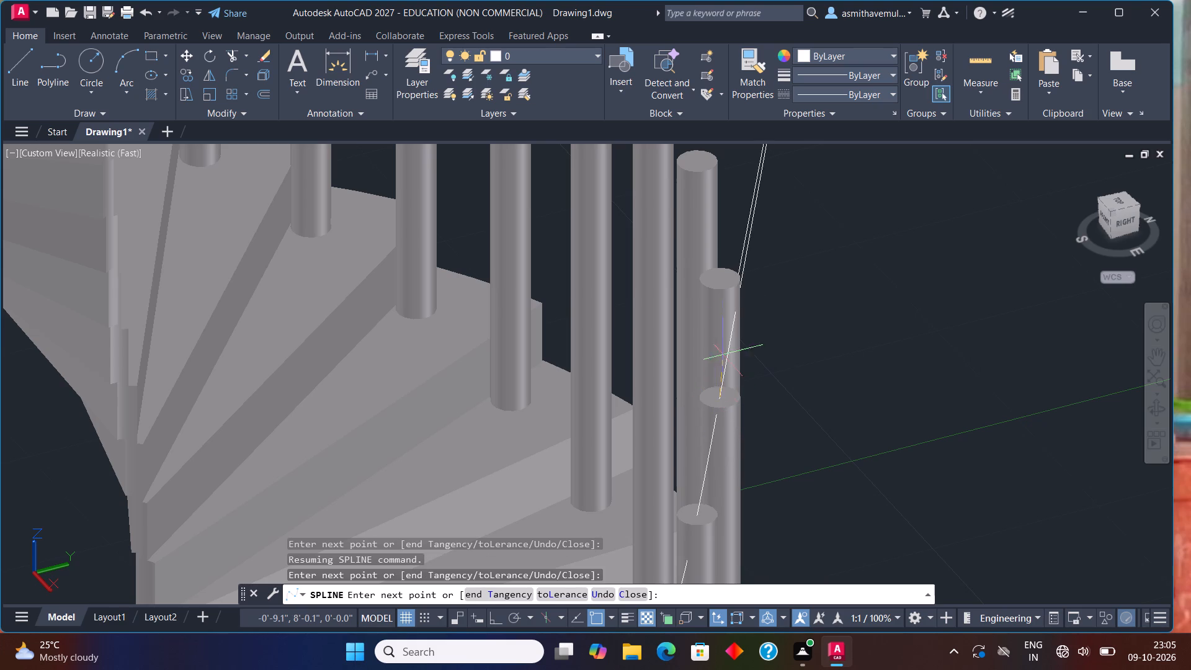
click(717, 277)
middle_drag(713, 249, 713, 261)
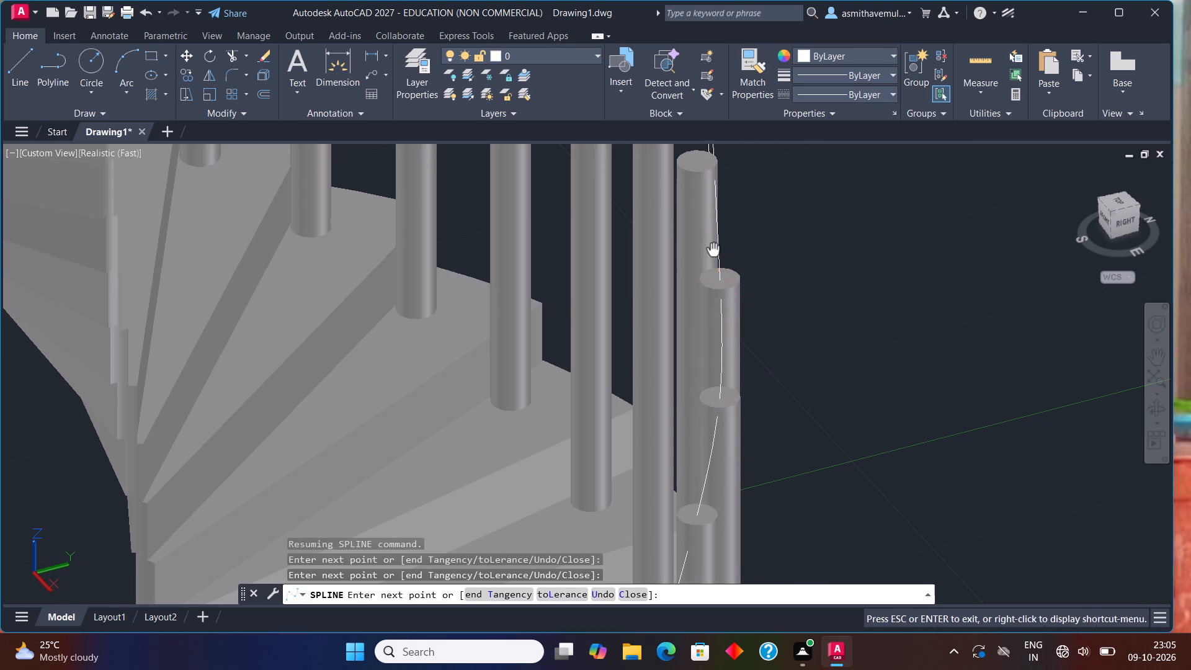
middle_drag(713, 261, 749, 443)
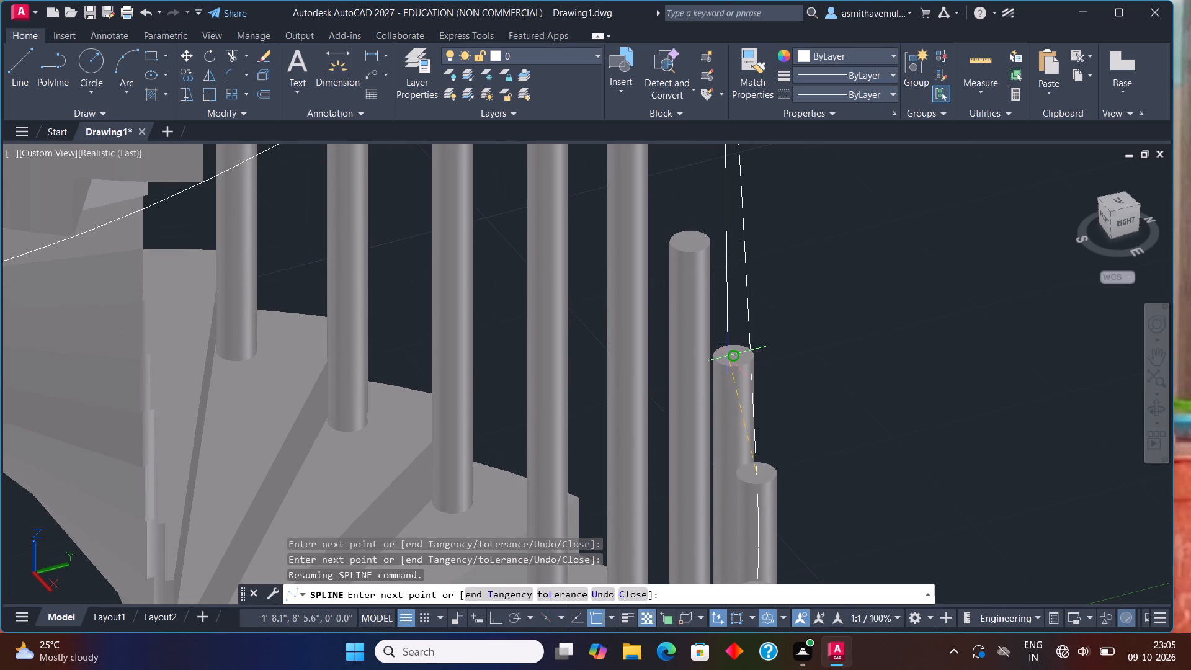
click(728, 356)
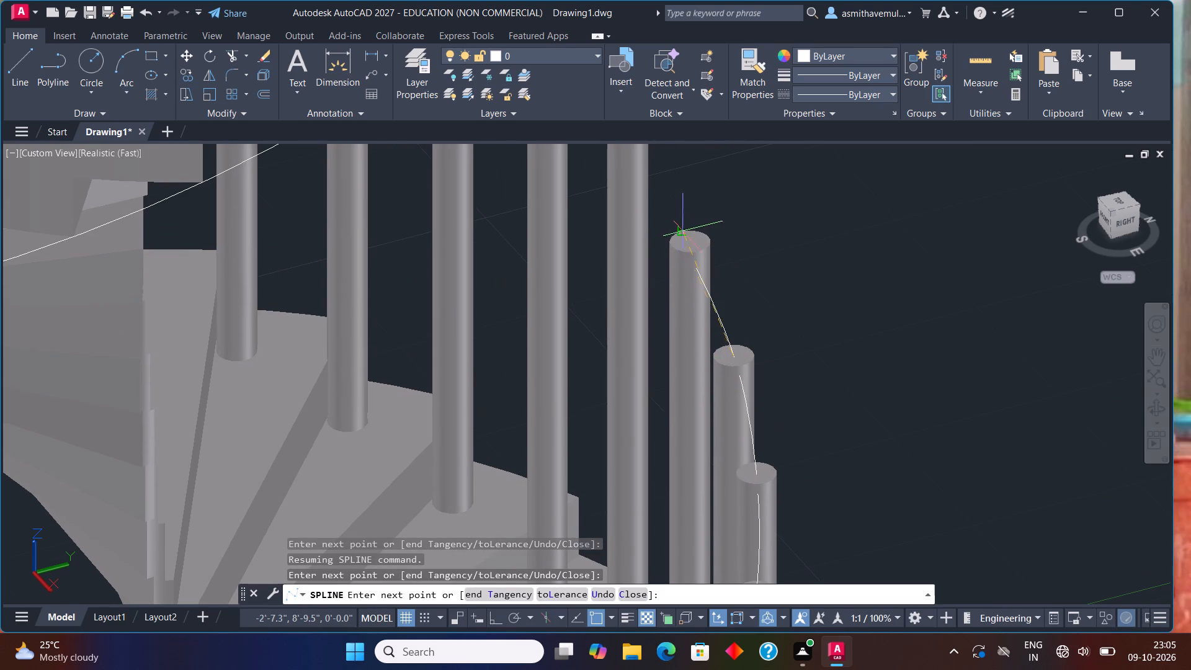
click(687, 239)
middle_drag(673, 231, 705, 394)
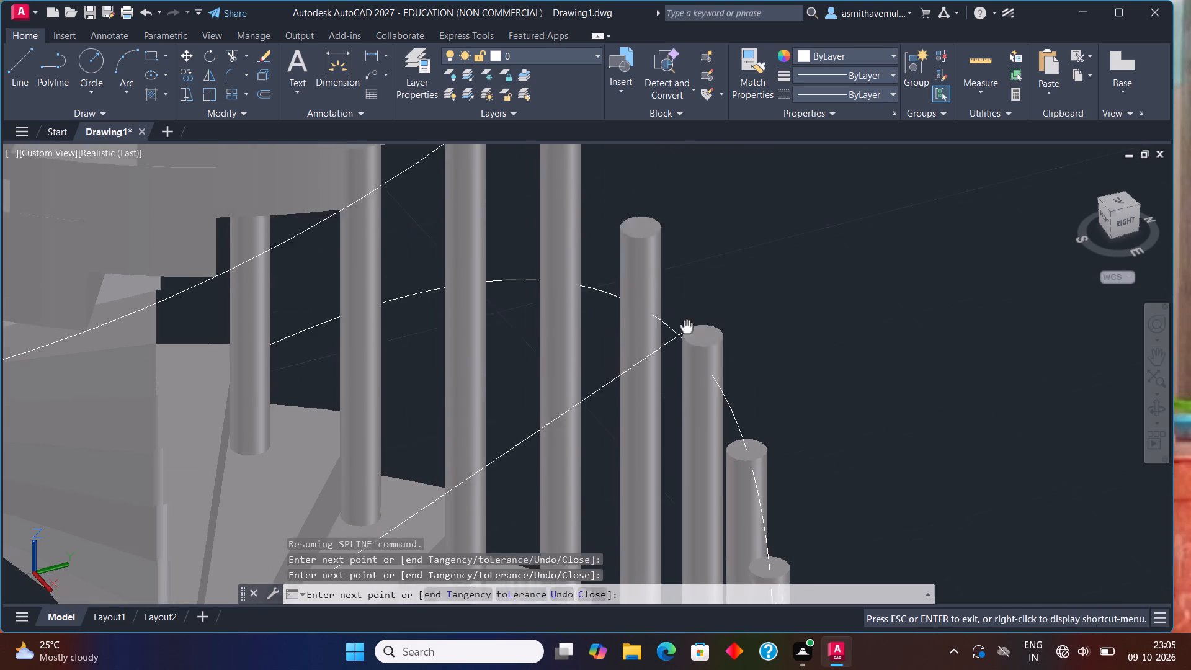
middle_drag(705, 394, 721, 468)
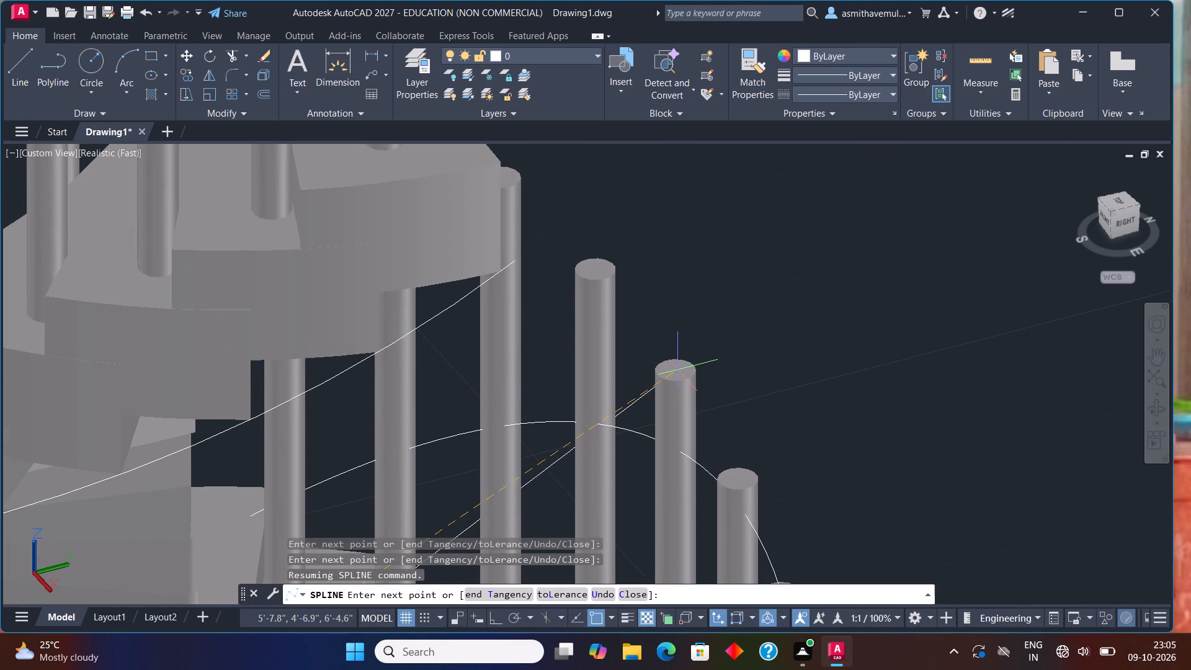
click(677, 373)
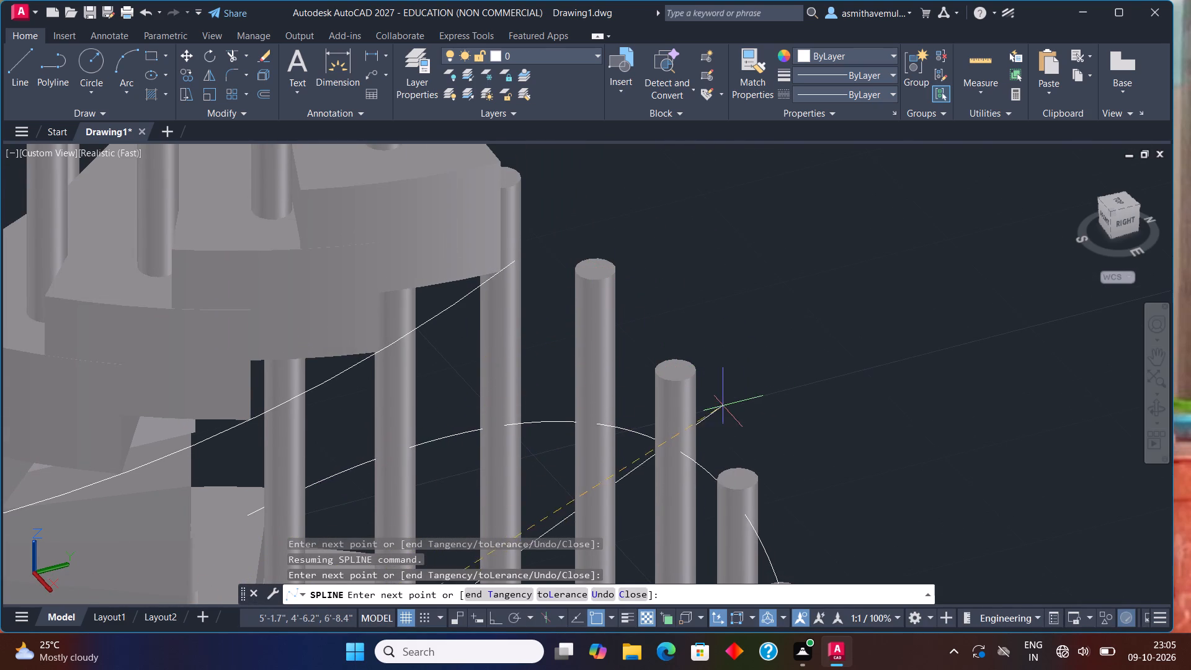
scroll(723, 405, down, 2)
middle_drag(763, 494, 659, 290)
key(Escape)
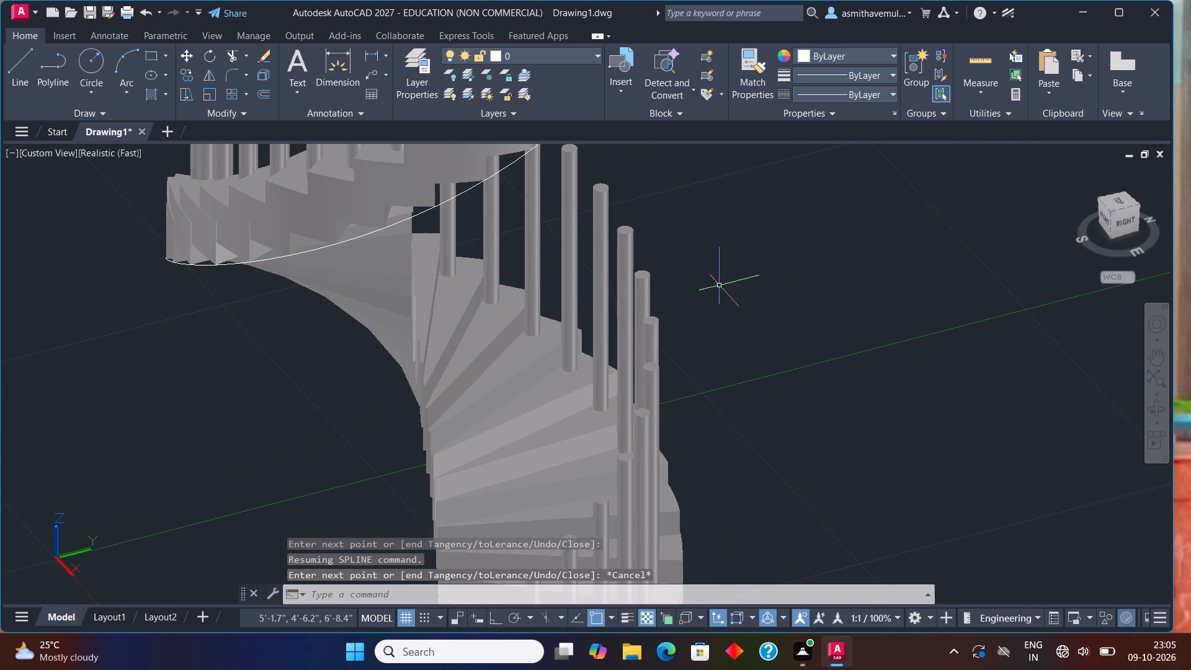
Start a new handrail spline at the lowest post's top centre and run it through the first four post top centres.
scroll(723, 411, down, 1)
middle_drag(717, 414, 690, 288)
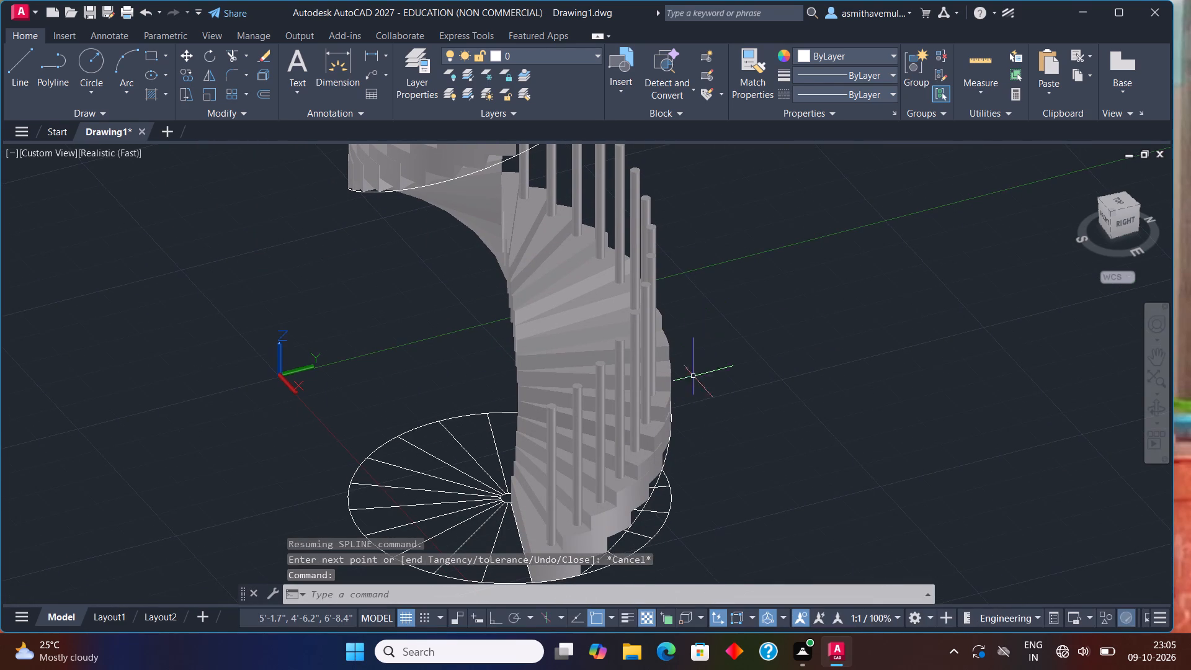
middle_drag(680, 421, 623, 403)
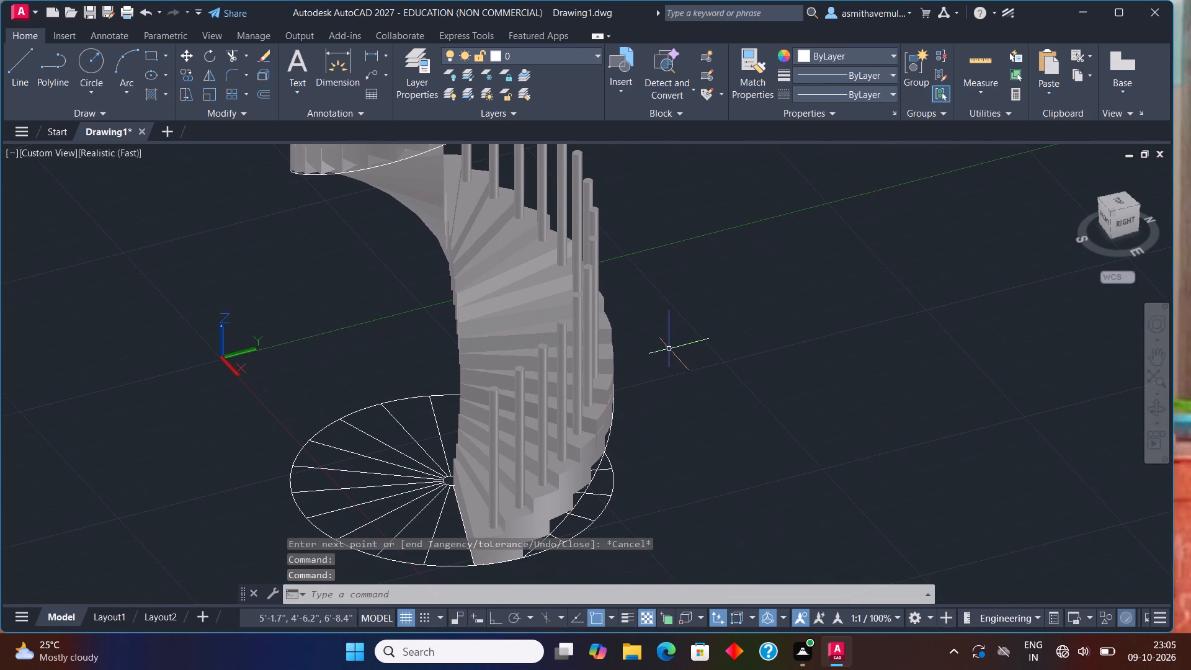
shift+middle_drag(673, 348, 614, 368)
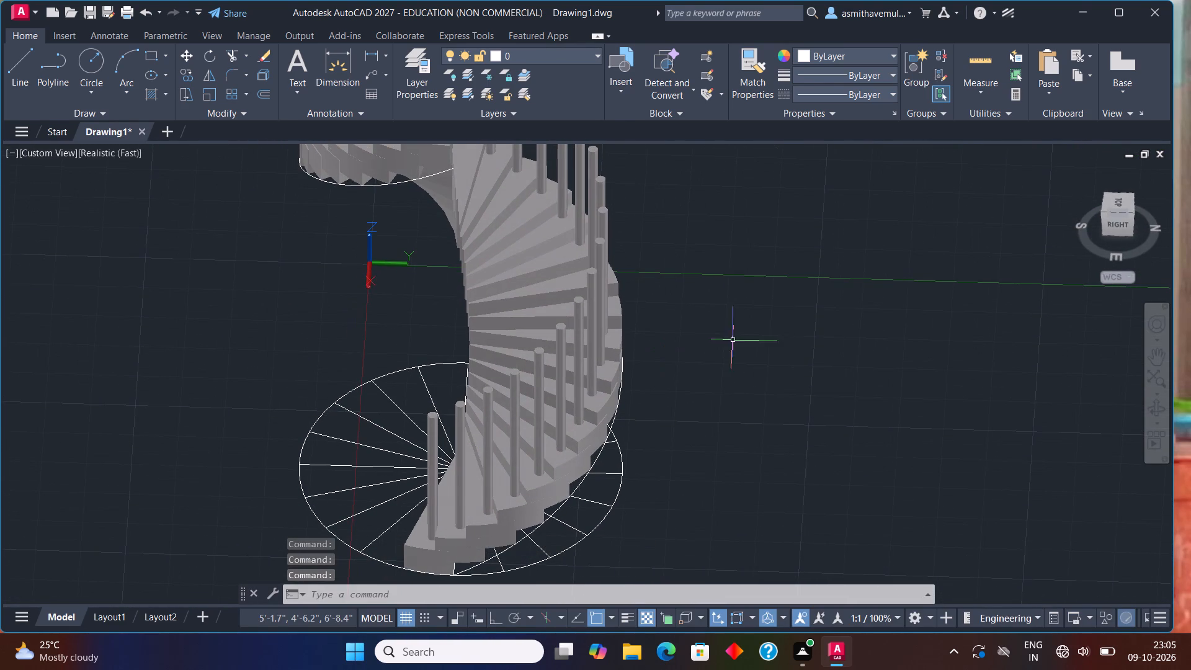
text(SPLINE)
key(Return)
scroll(566, 435, up, 1)
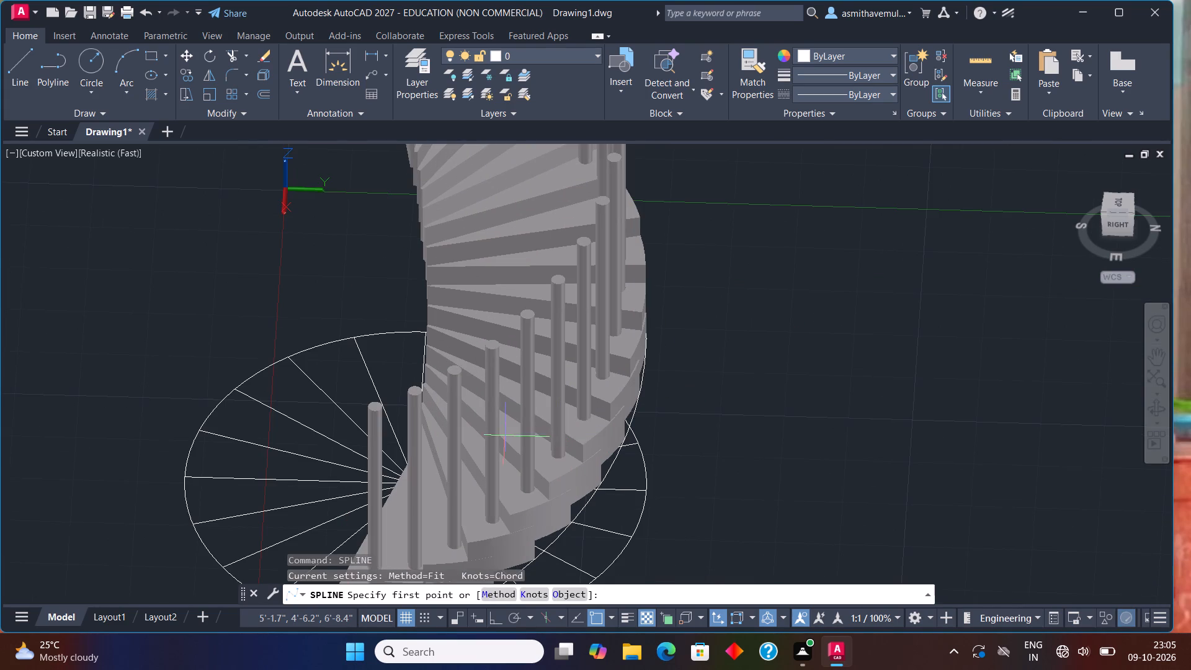
scroll(350, 410, up, 2)
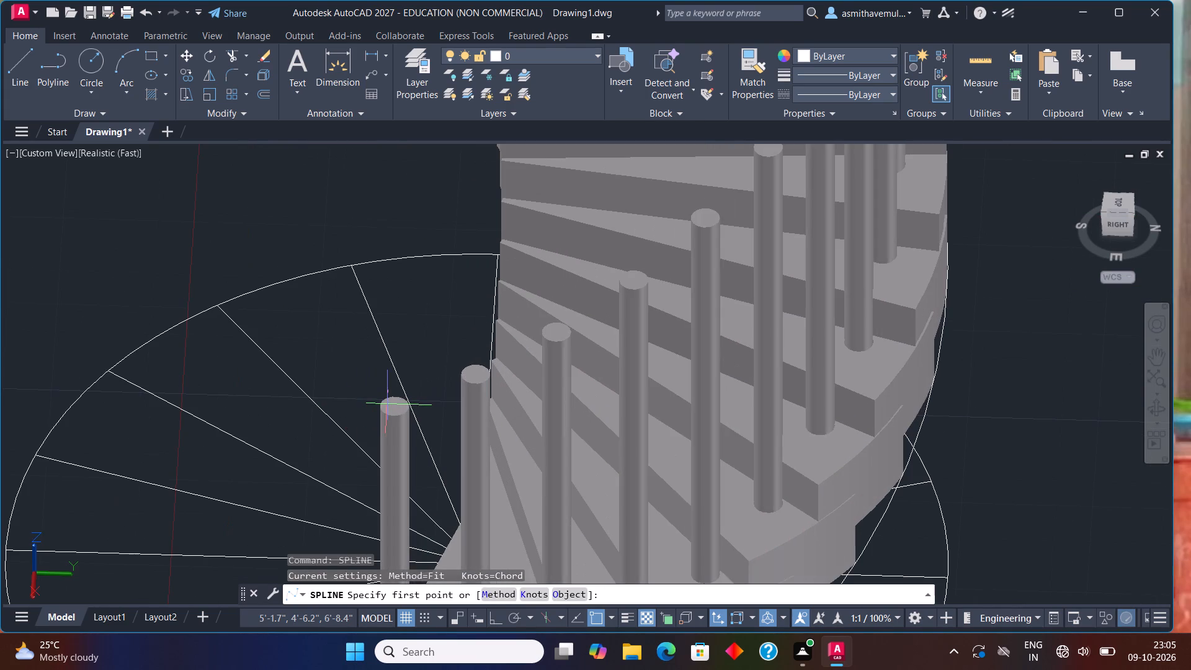
click(393, 404)
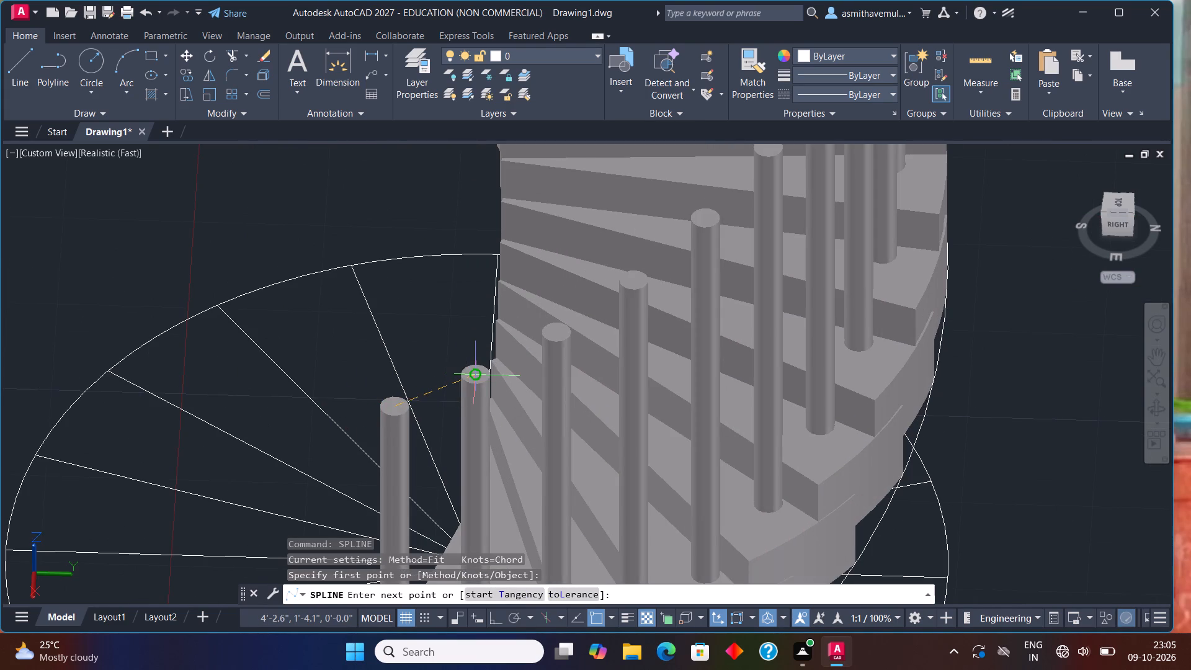
drag(473, 372, 479, 368)
drag(556, 333, 564, 329)
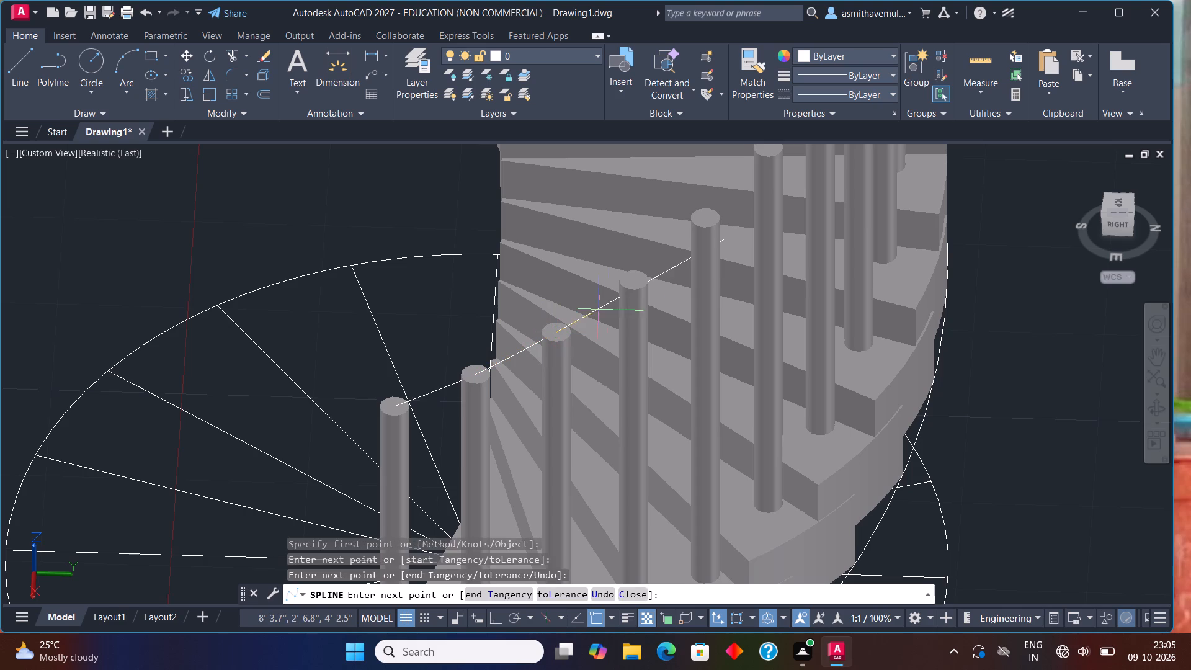
click(638, 280)
Continue the handrail spline through the top centres of the fifth to tenth posts from the staircase's lower end.
middle_drag(724, 222, 658, 333)
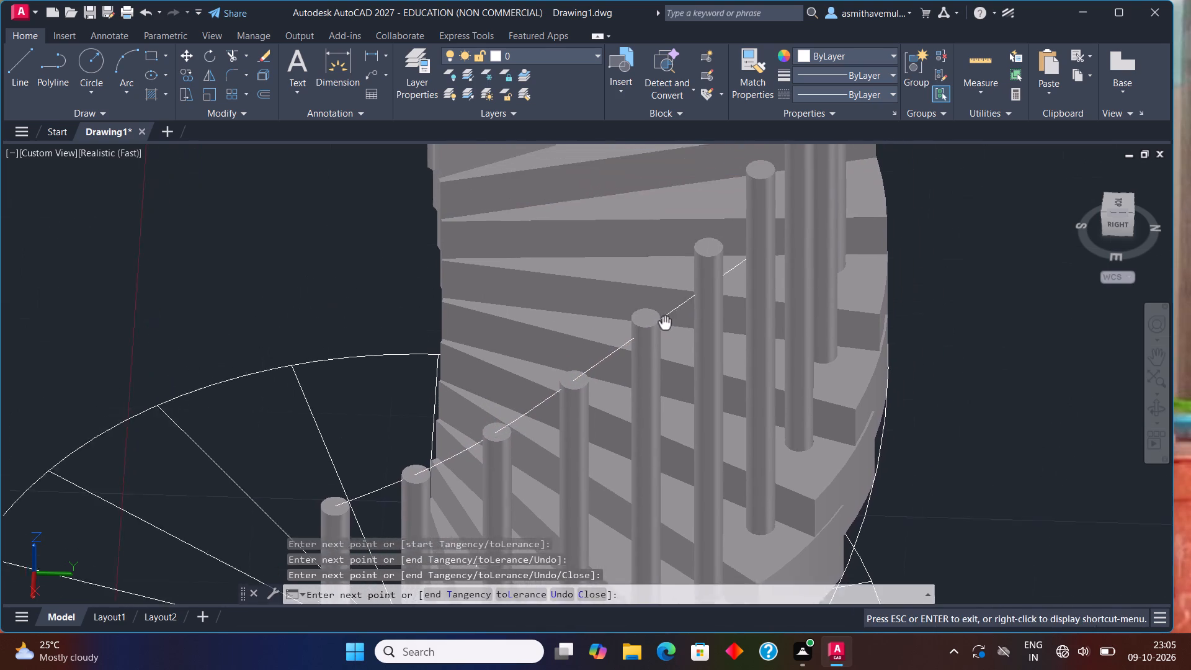
middle_drag(658, 333, 631, 375)
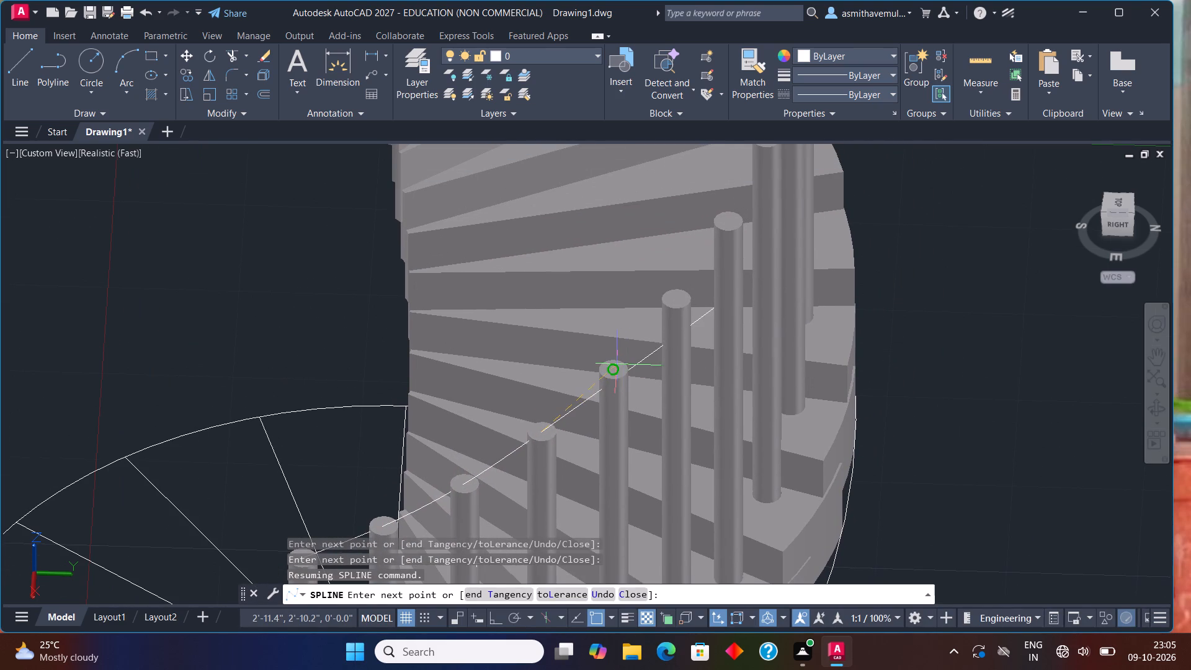
click(617, 364)
click(674, 296)
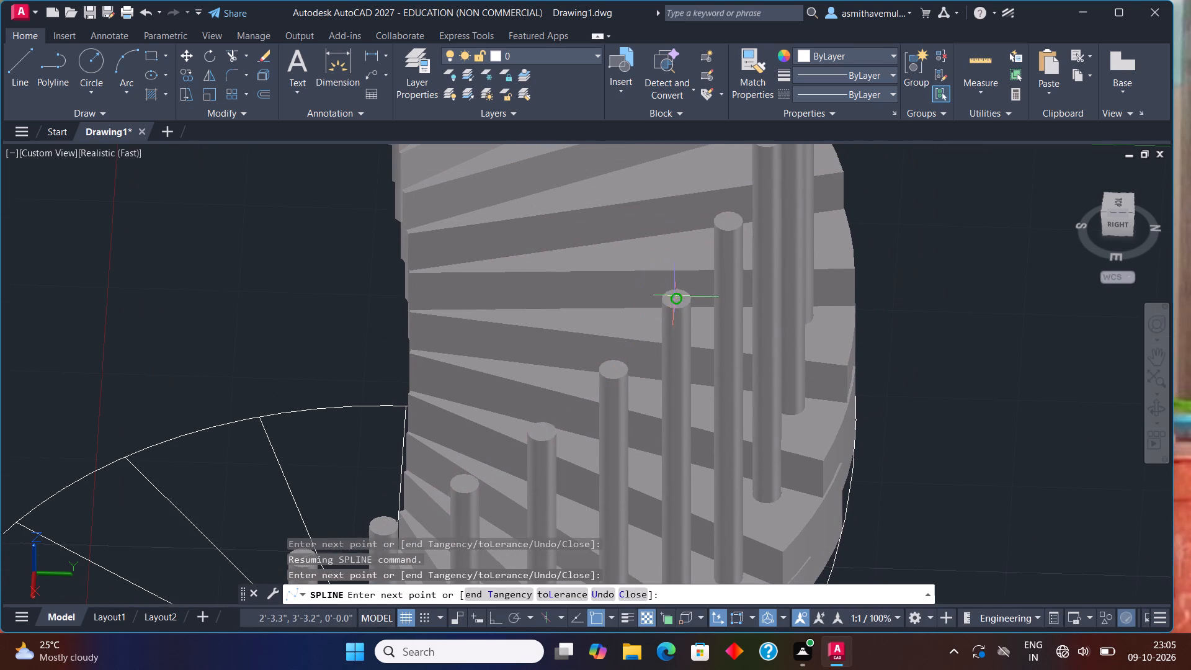
click(725, 223)
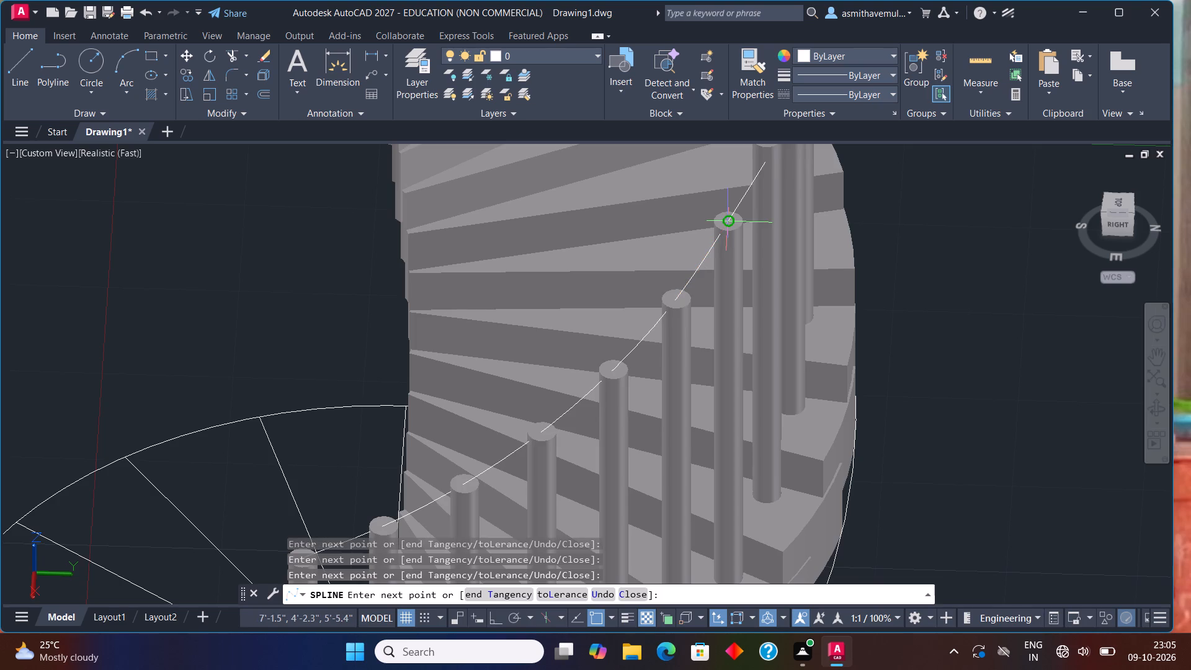
middle_drag(733, 230, 606, 550)
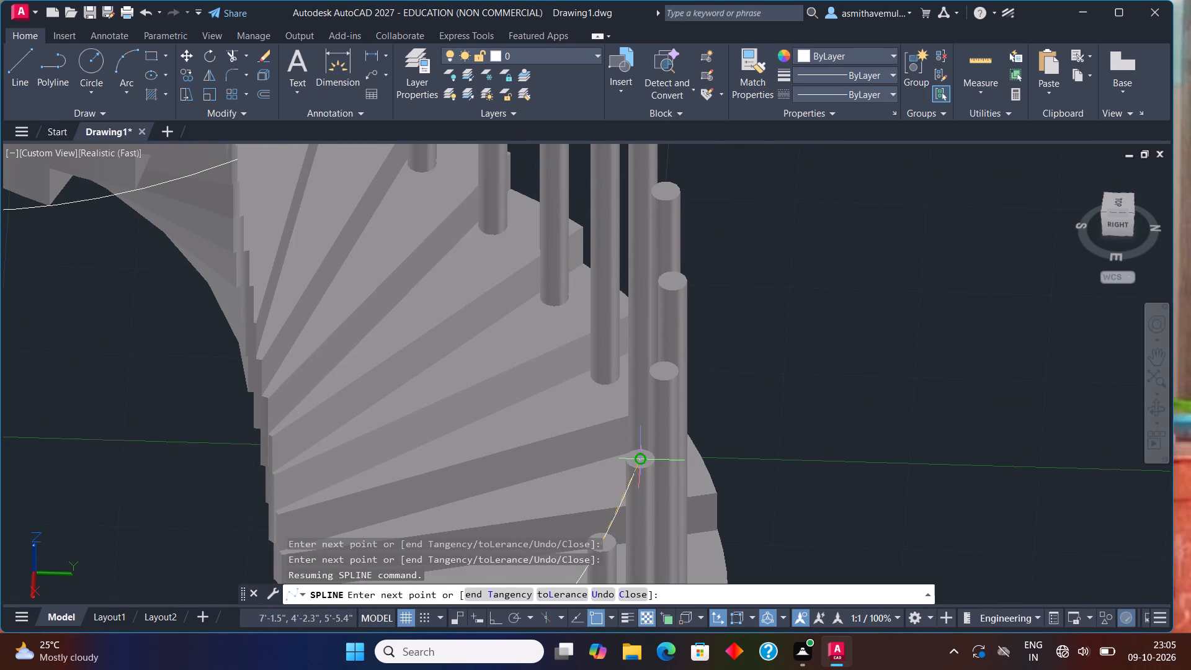
click(641, 461)
click(666, 369)
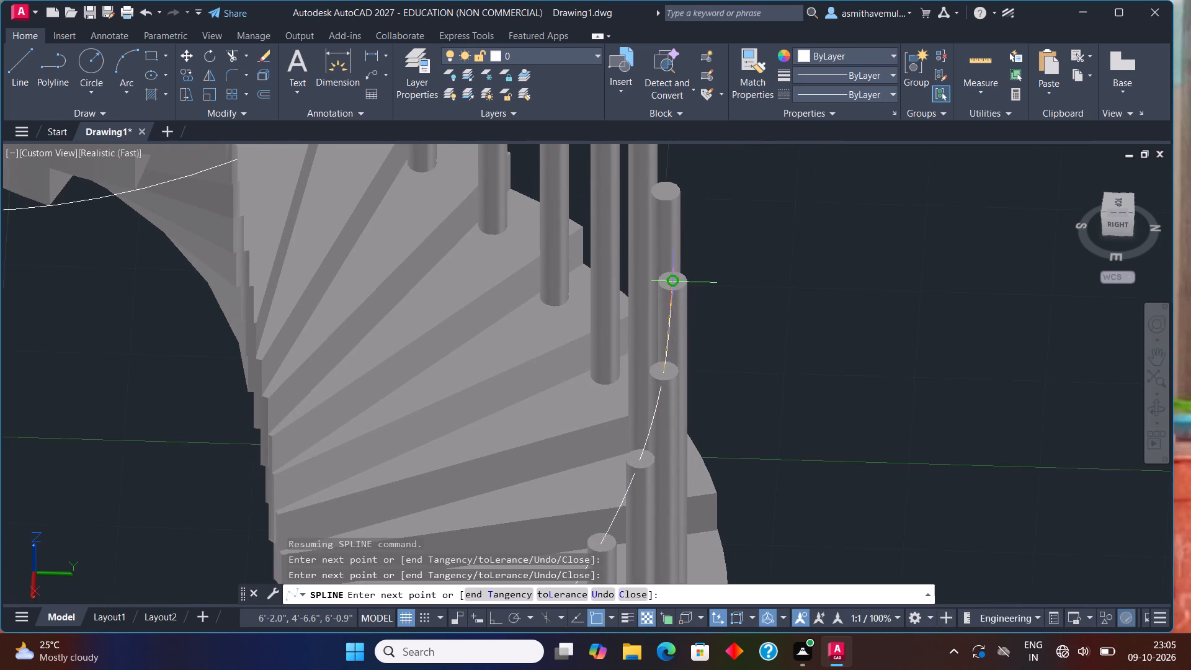
click(672, 279)
Extend the handrail spline through the top centres of the eleventh to sixteenth posts.
middle_drag(672, 279, 658, 520)
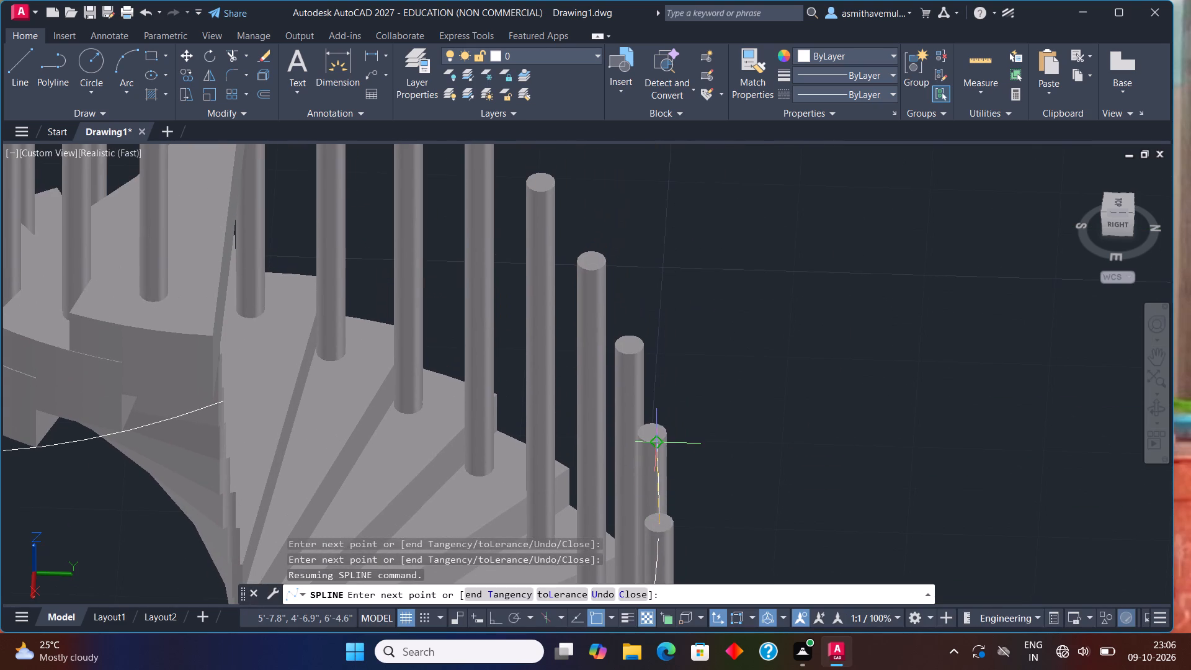
click(654, 431)
click(630, 342)
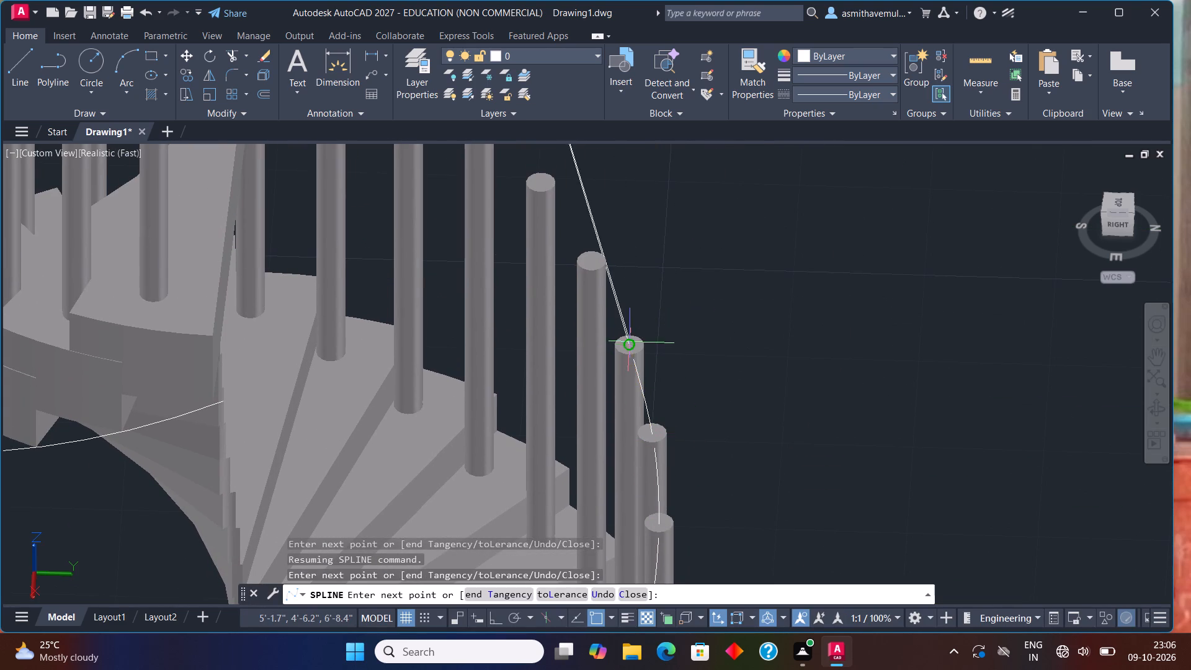
click(592, 256)
middle_drag(584, 250, 663, 491)
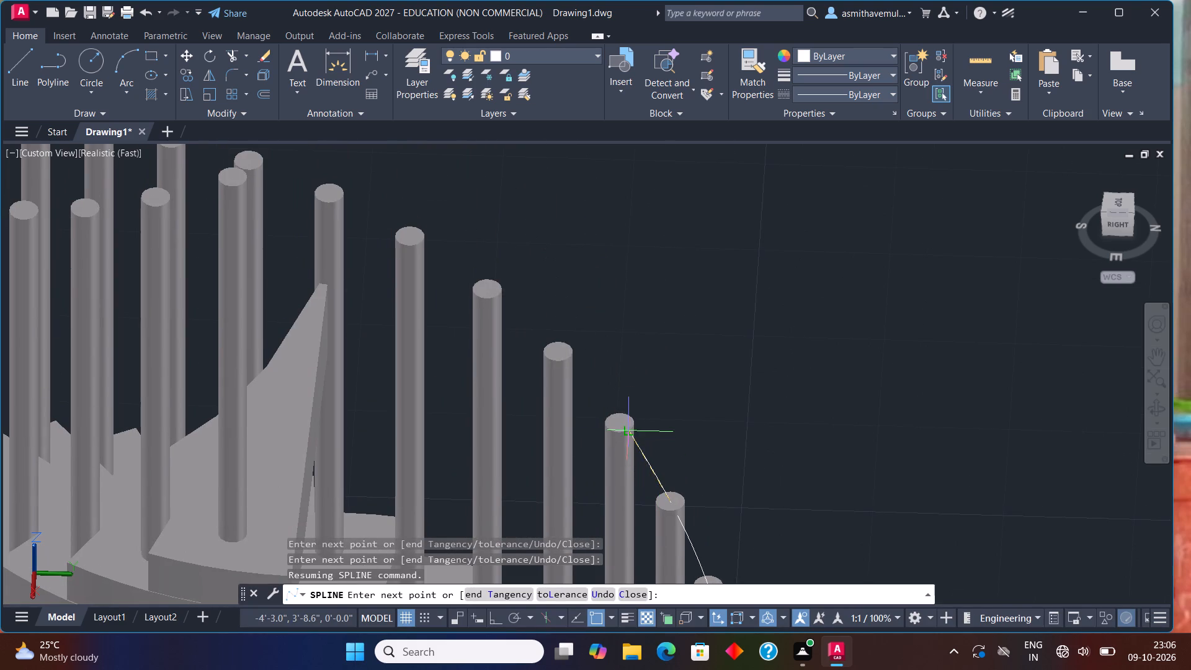
click(620, 423)
click(556, 354)
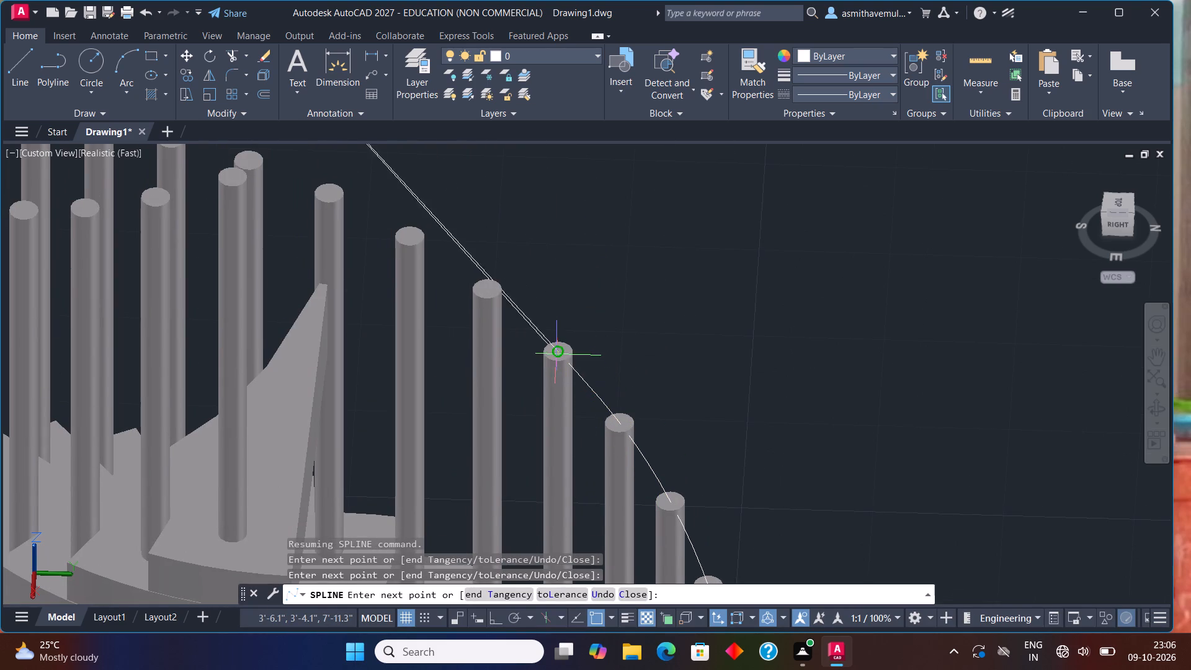
click(483, 285)
Run the handrail spline on through the top centres of the seventeenth to twenty-fourth posts around the upper turn.
scroll(483, 289, down, 1)
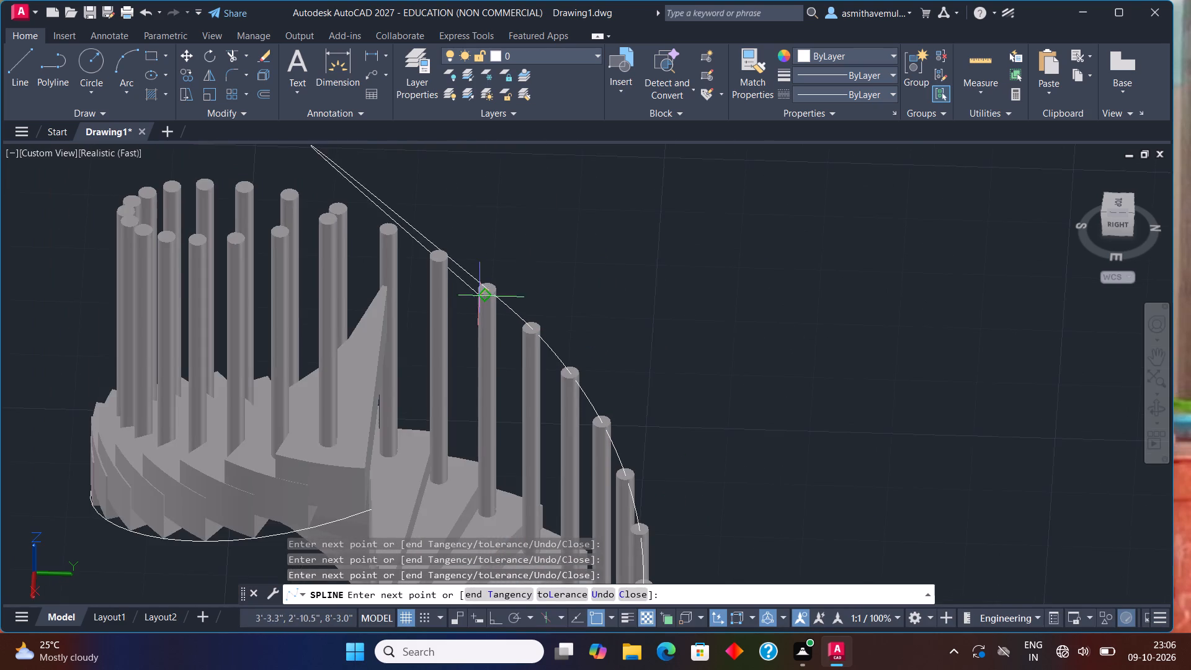
middle_drag(478, 297, 568, 379)
click(530, 339)
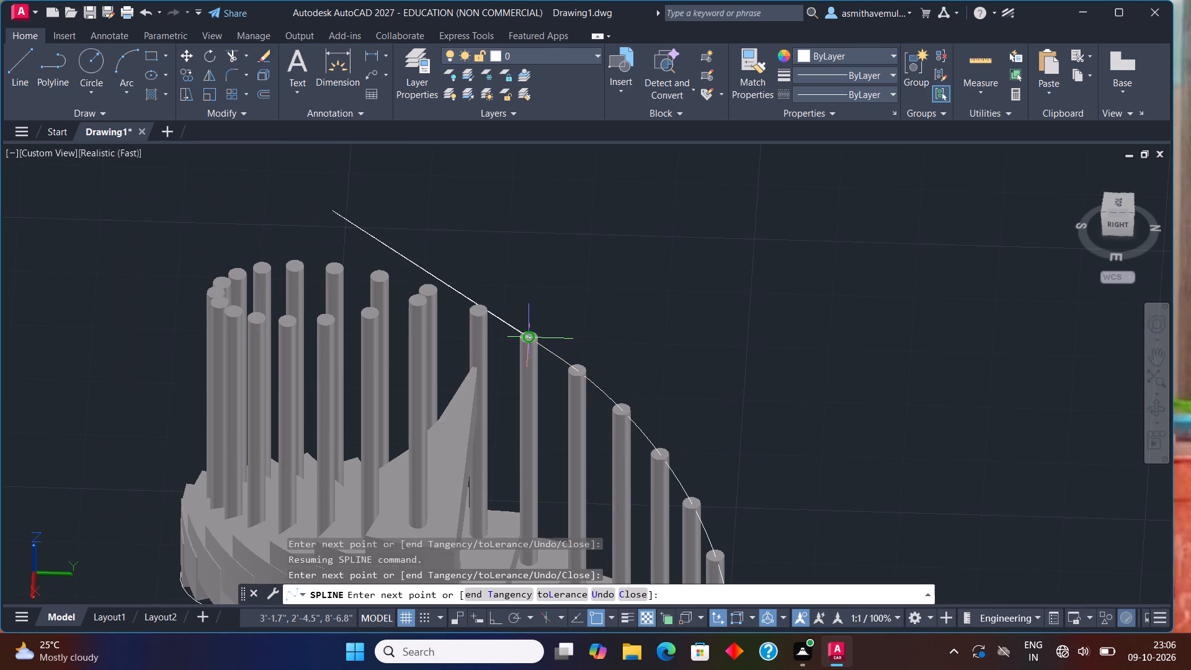
click(477, 311)
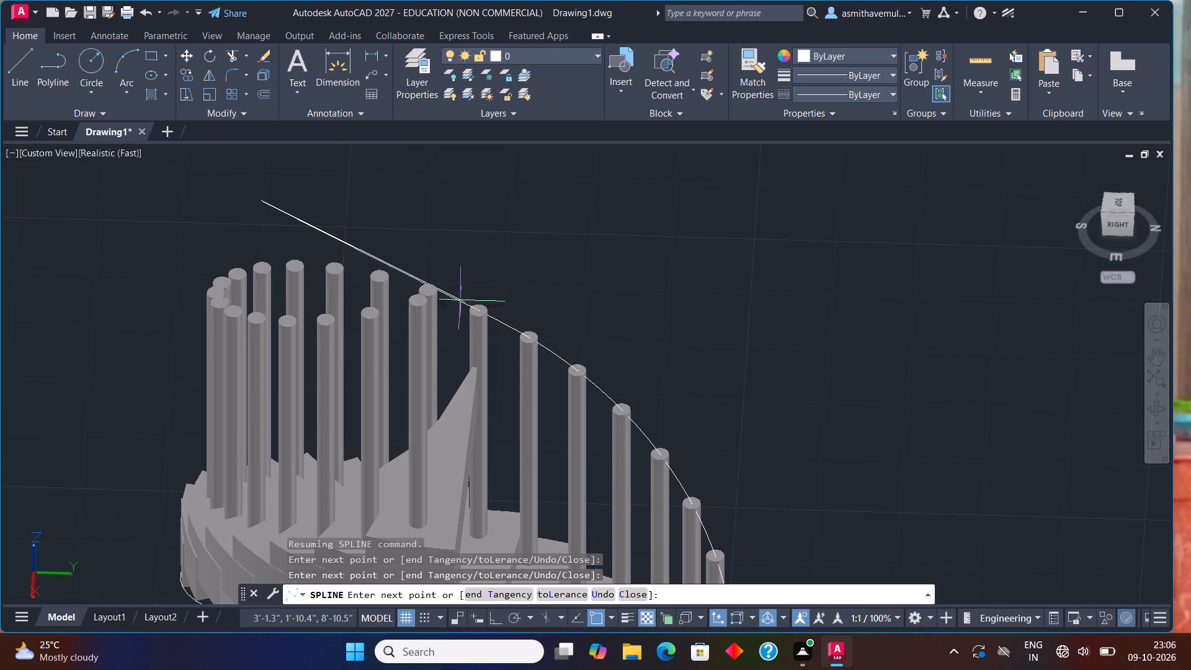
click(424, 292)
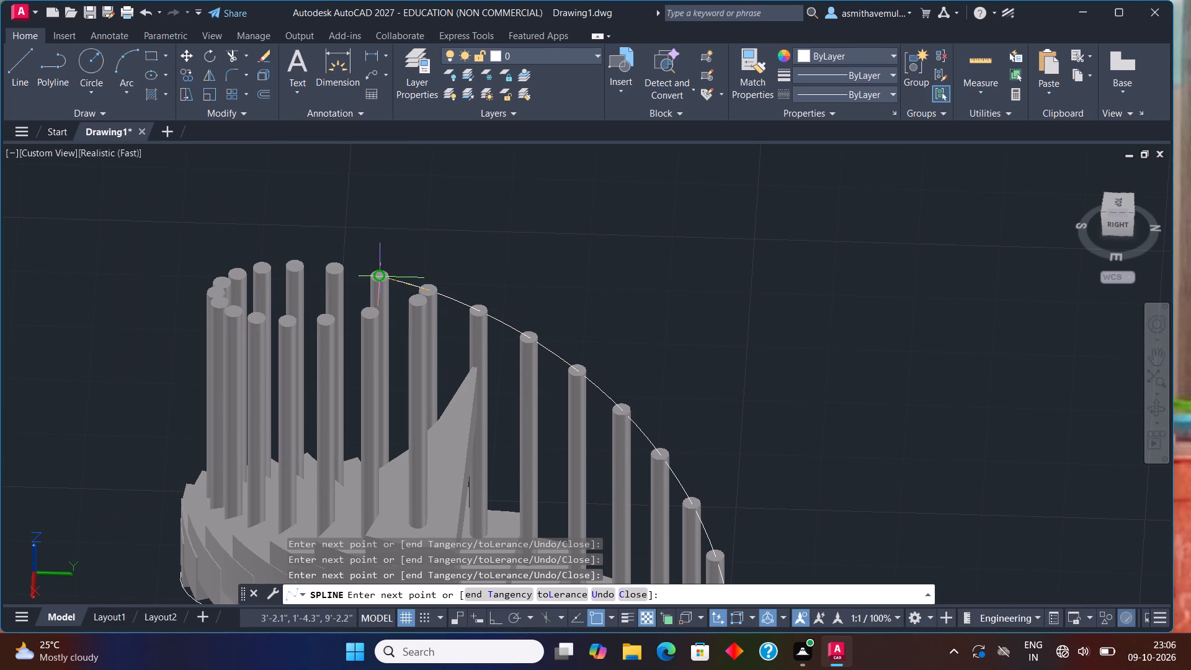
click(376, 280)
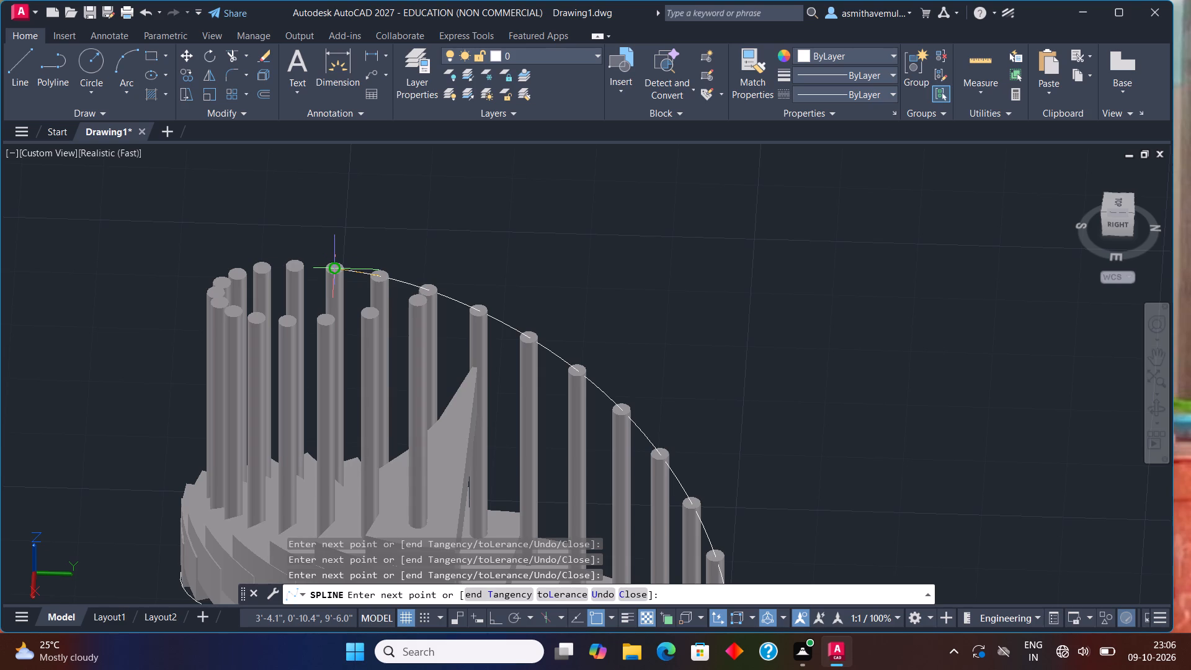
click(336, 270)
click(295, 265)
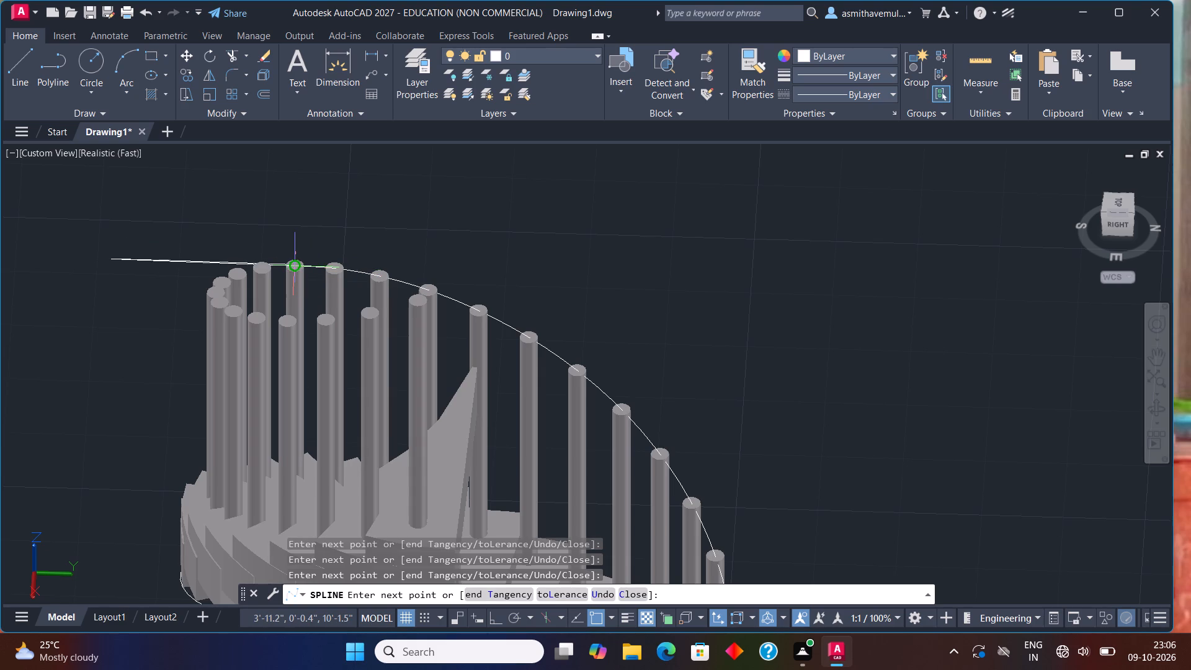
click(262, 269)
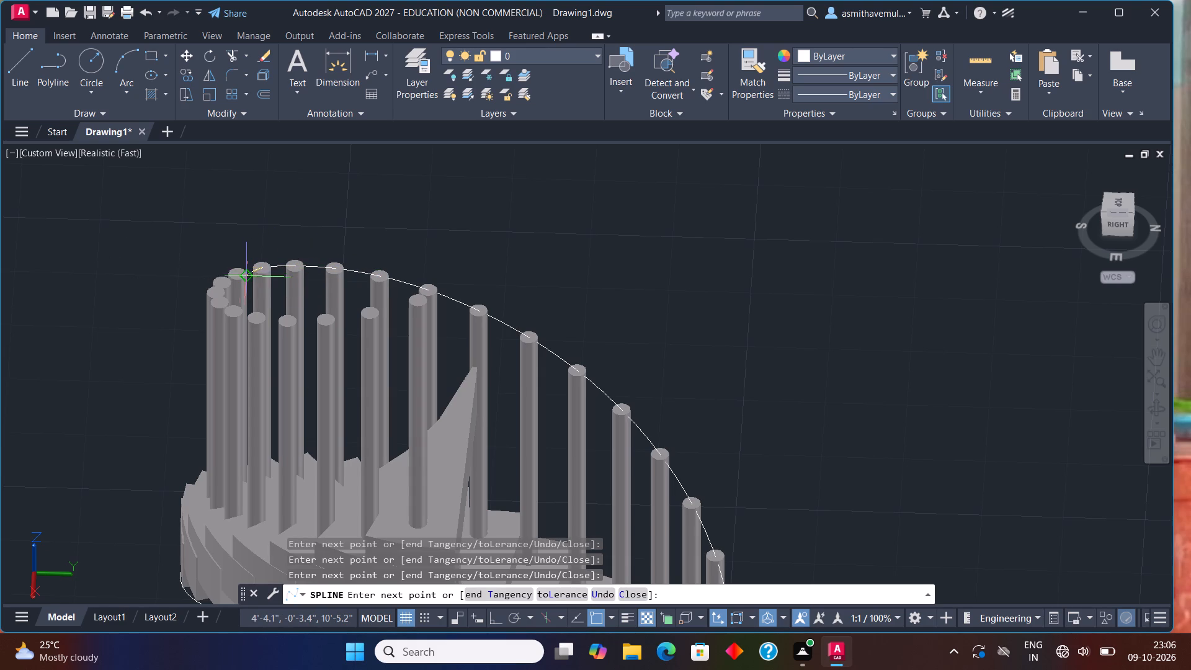
click(236, 272)
Continue the handrail spline around the upper turn through the top centres of the next four posts.
scroll(225, 279, up, 3)
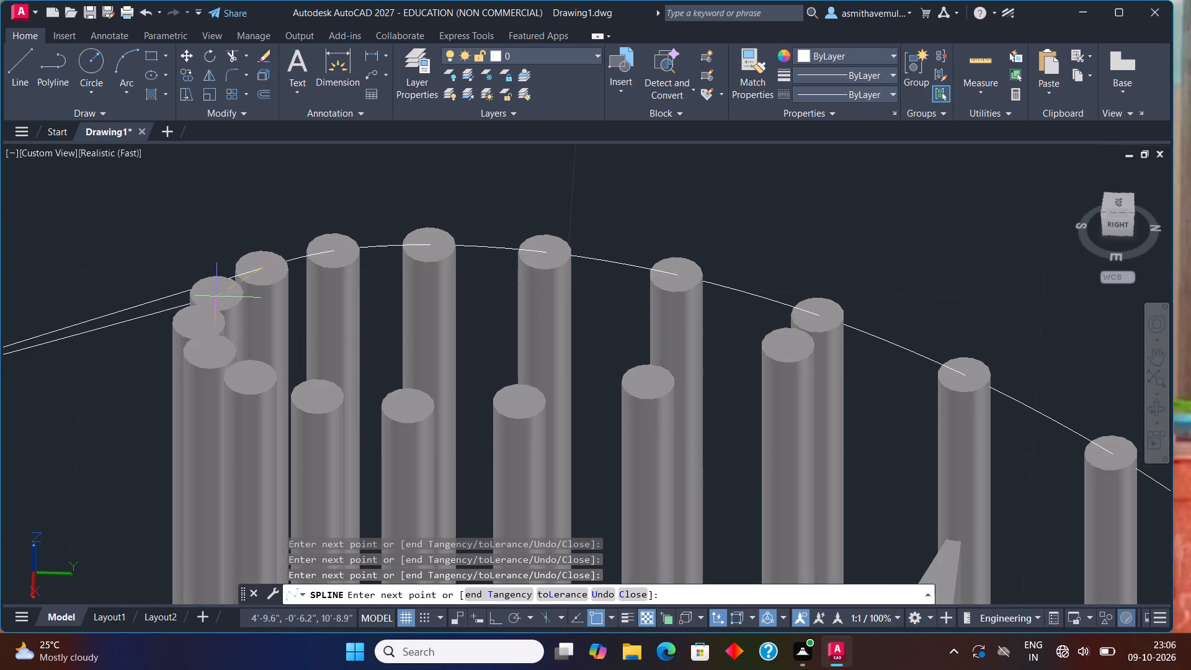
scroll(220, 287, up, 1)
scroll(221, 286, down, 1)
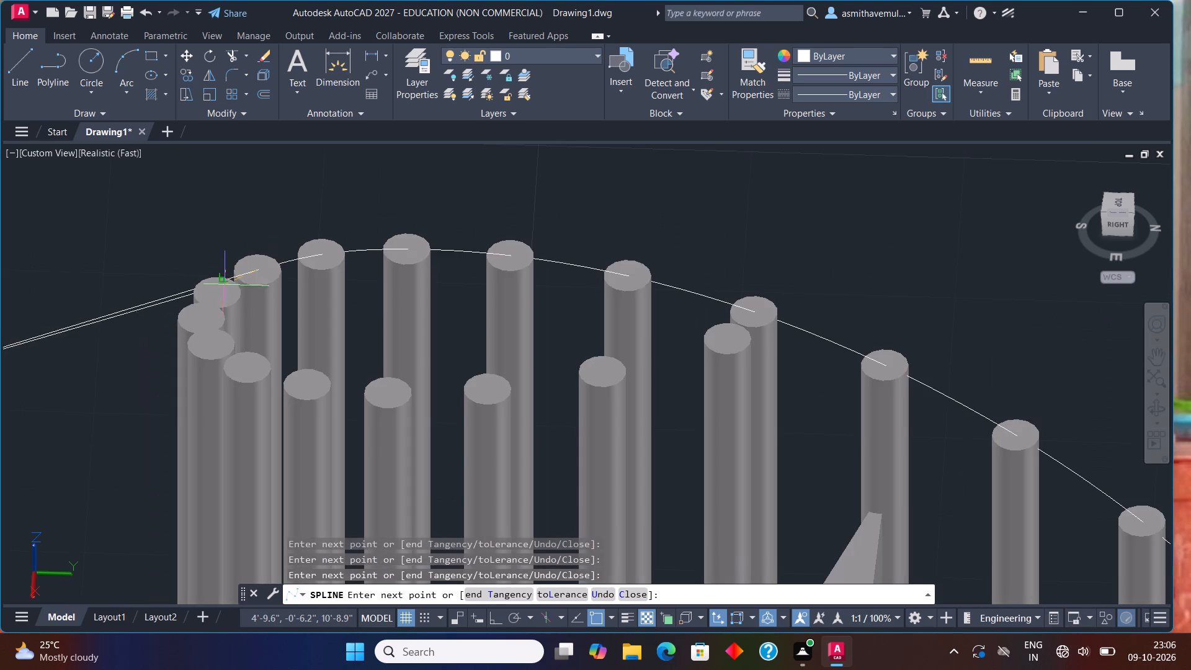
ctrl+middle_drag(285, 286, 249, 325)
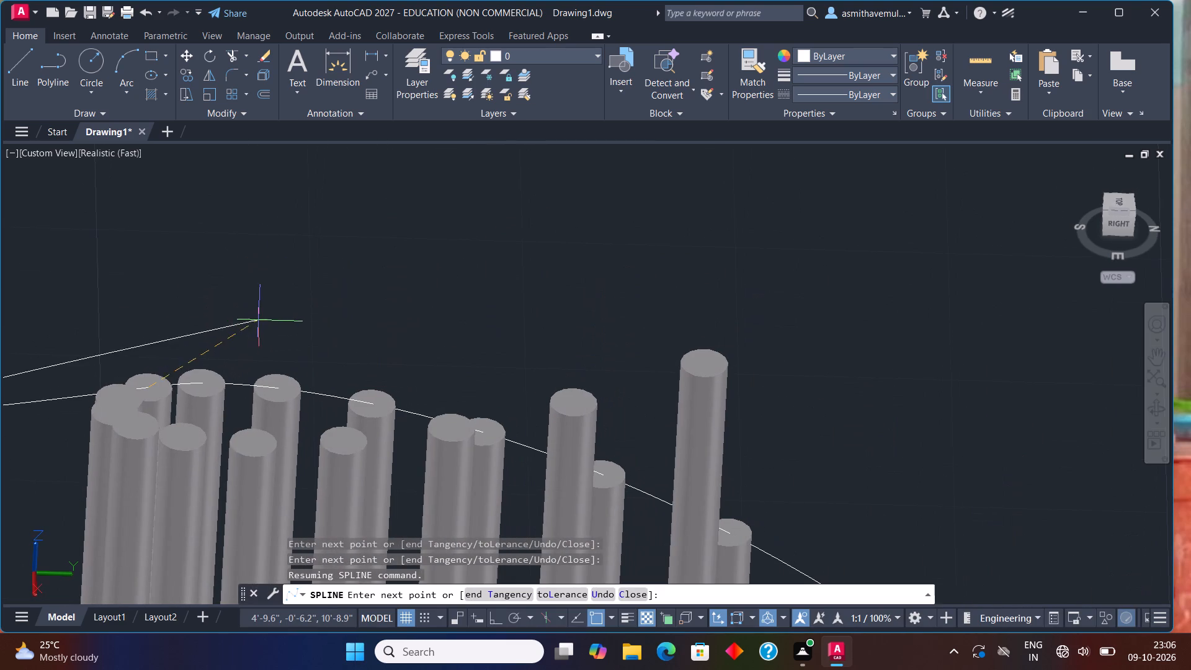
scroll(236, 376, down, 1)
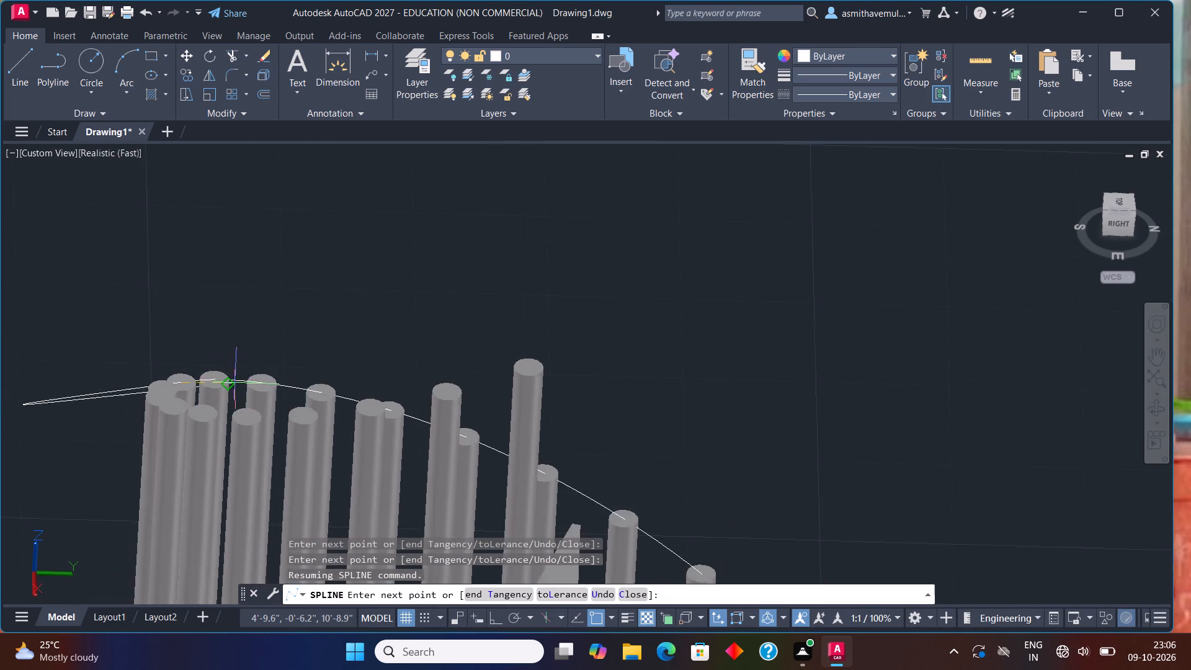
scroll(234, 383, down, 1)
middle_drag(262, 436, 259, 414)
ctrl+middle_click(258, 414)
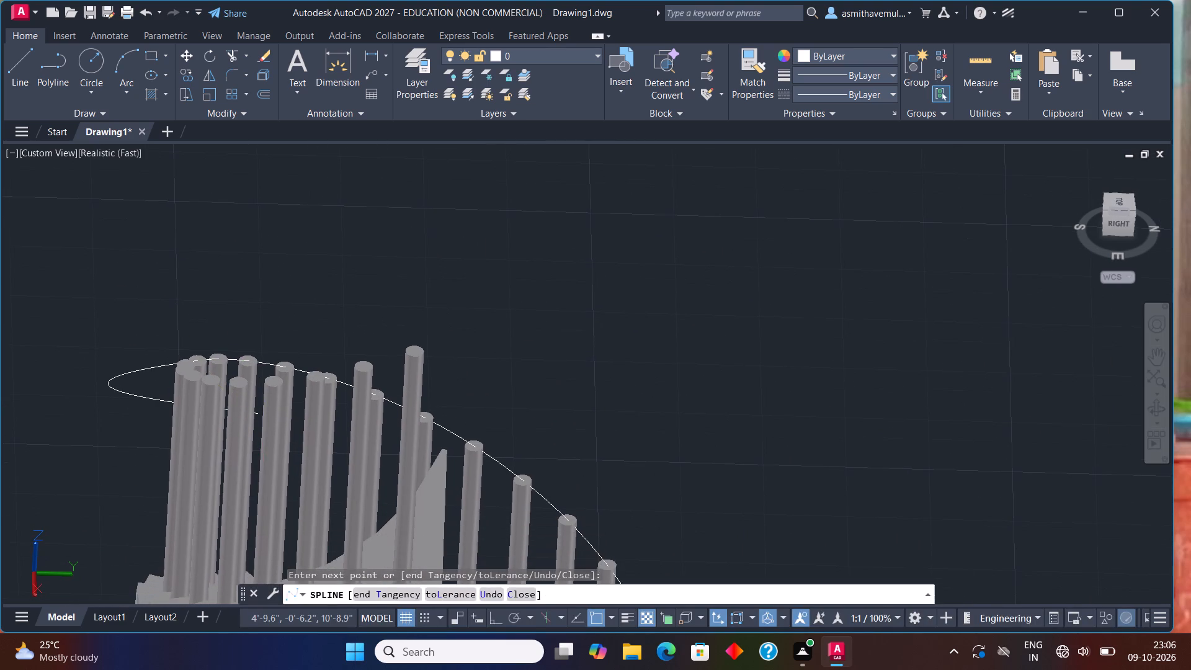
shift+middle_drag(258, 419, 103, 475)
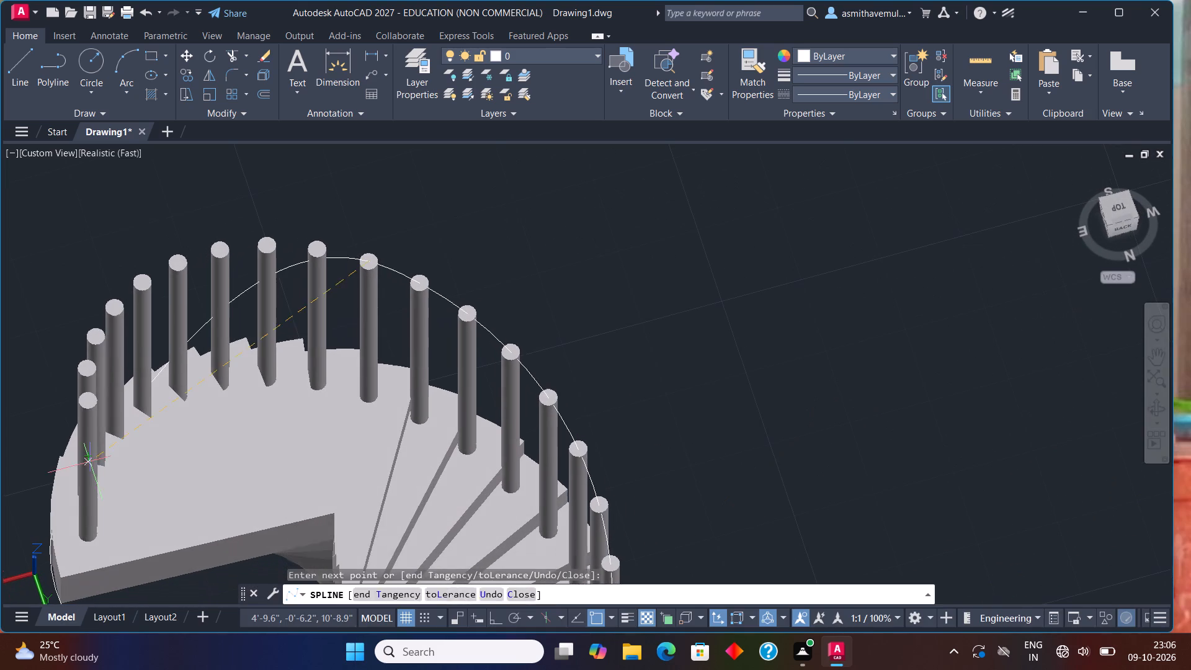
click(319, 246)
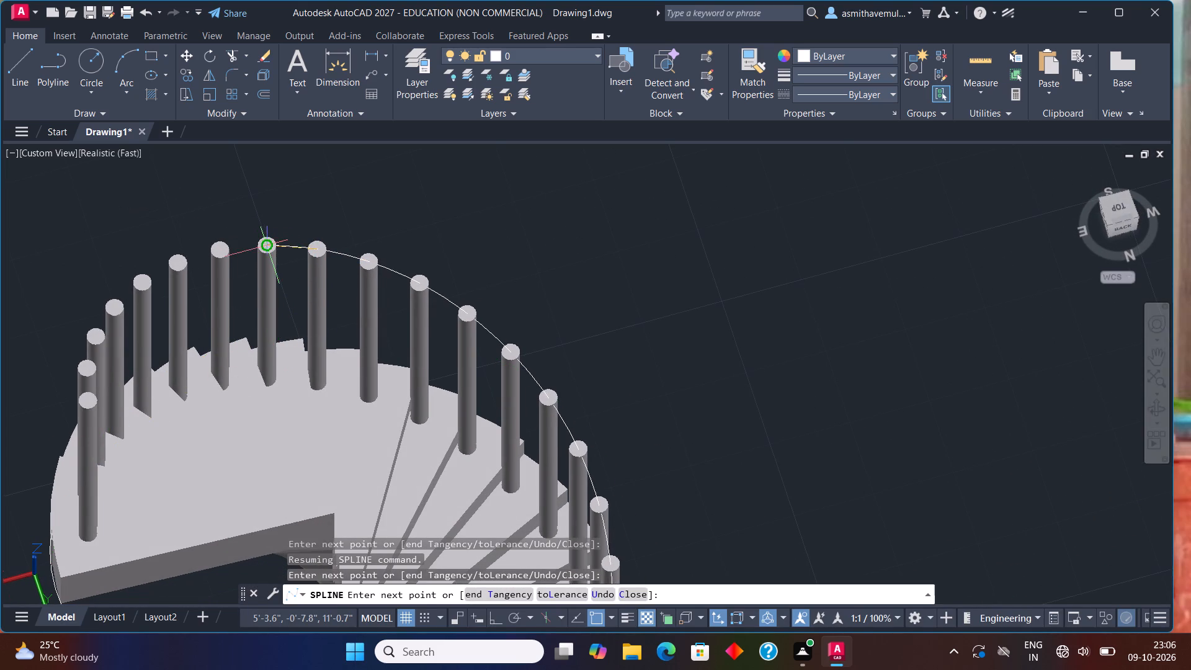
click(264, 243)
click(217, 249)
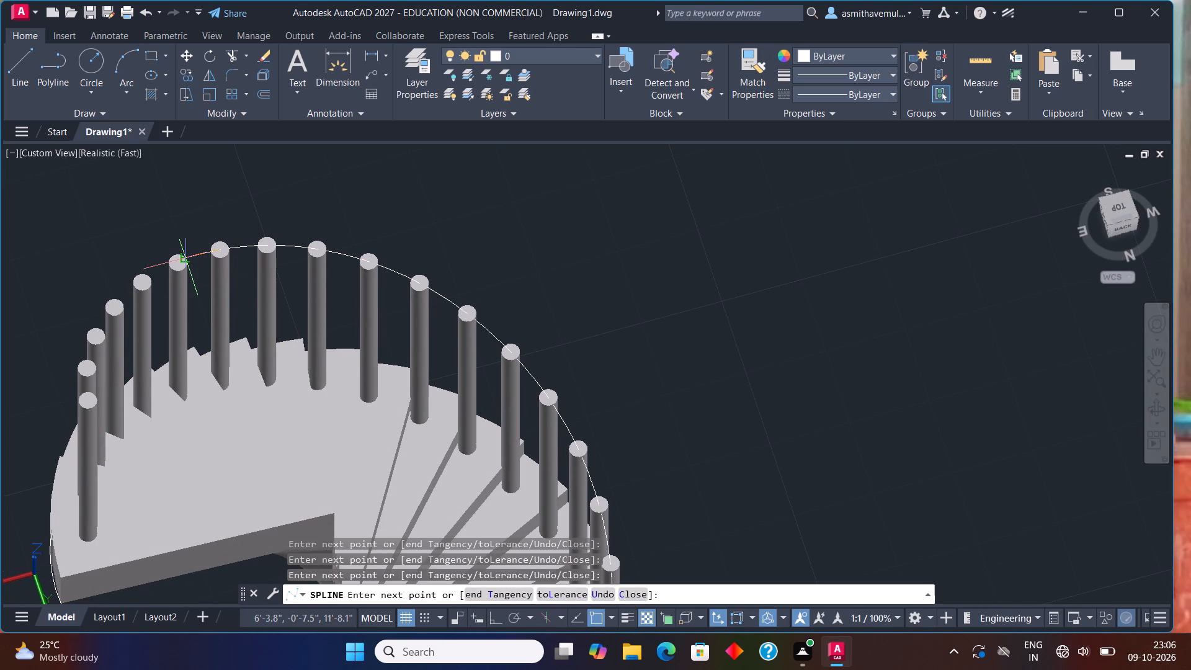
click(176, 259)
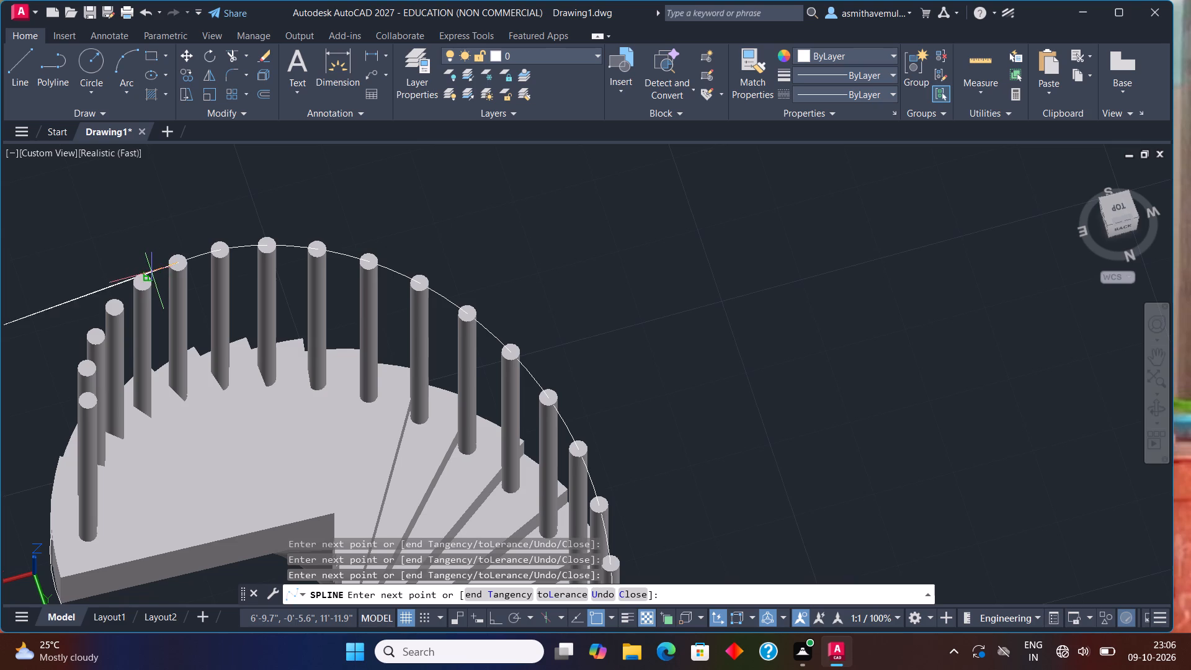
Run the handrail spline through the top centres of the last five posts and finish it at the topmost post.
click(143, 281)
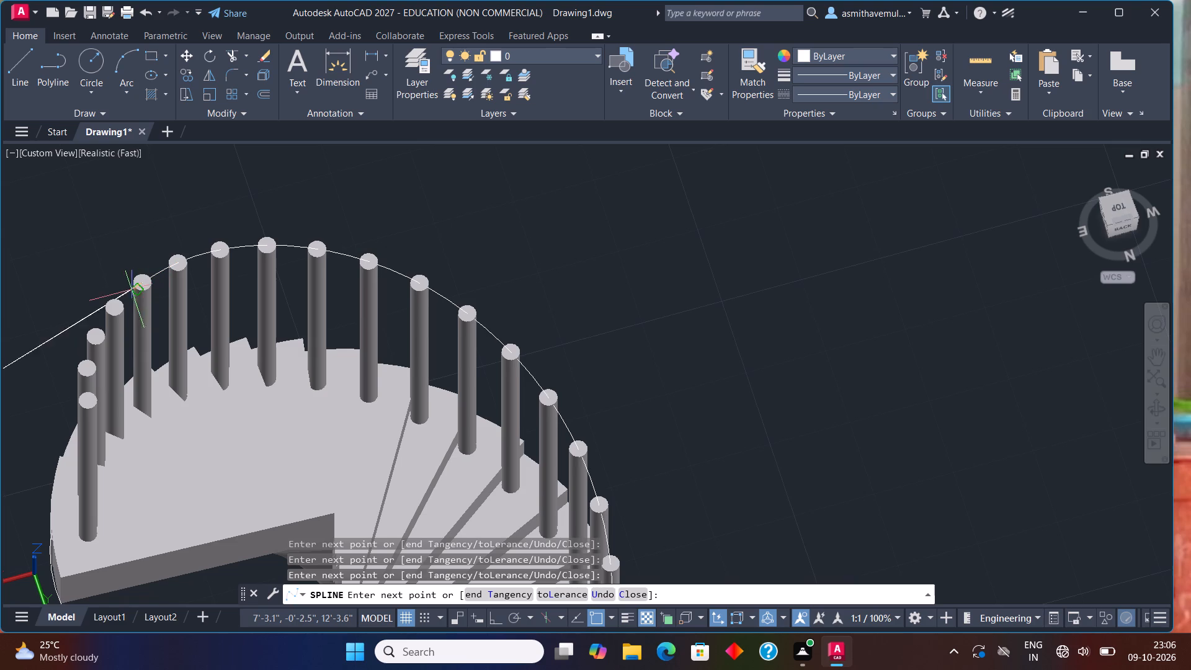
click(114, 305)
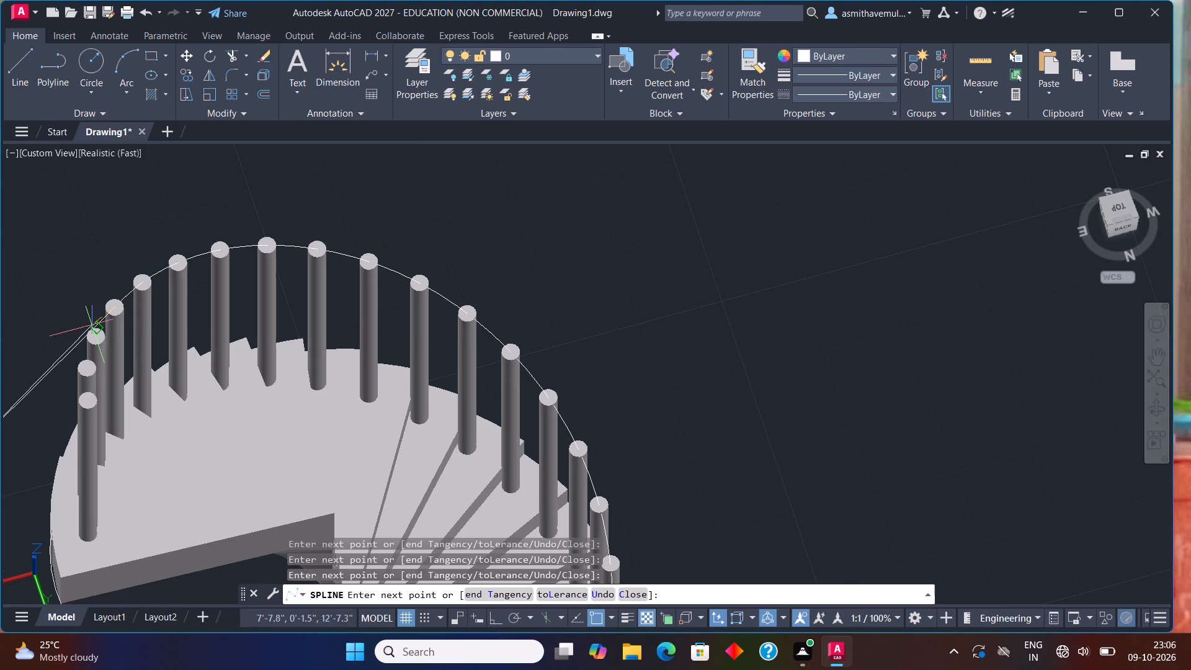
click(95, 336)
click(86, 365)
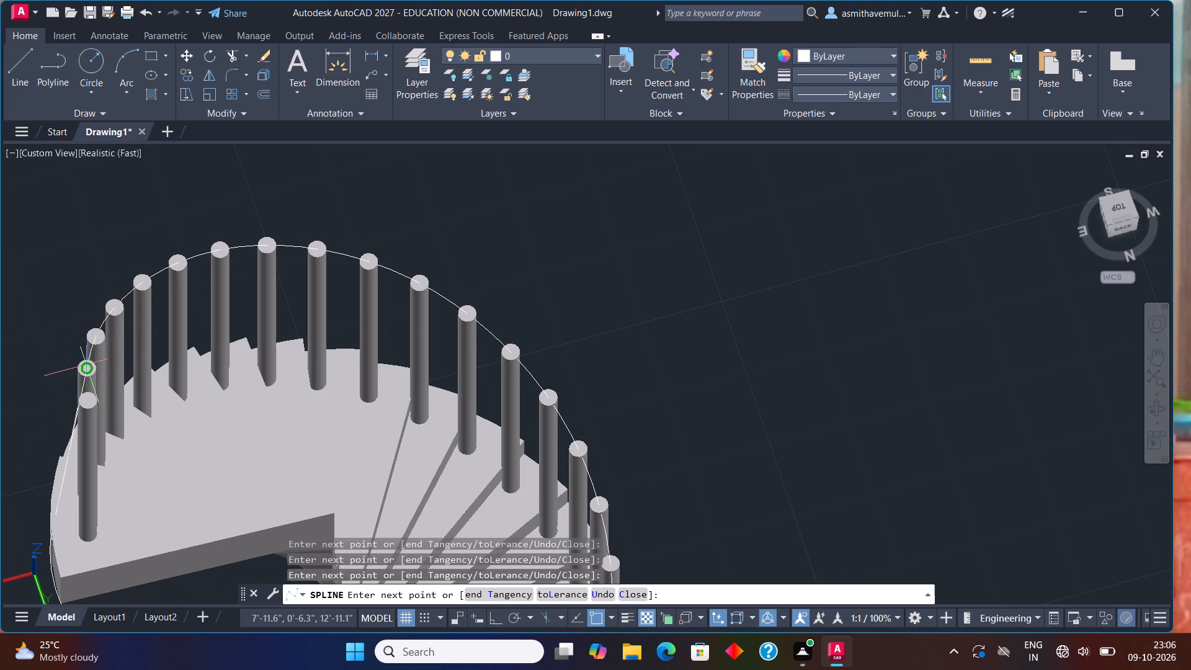
click(87, 401)
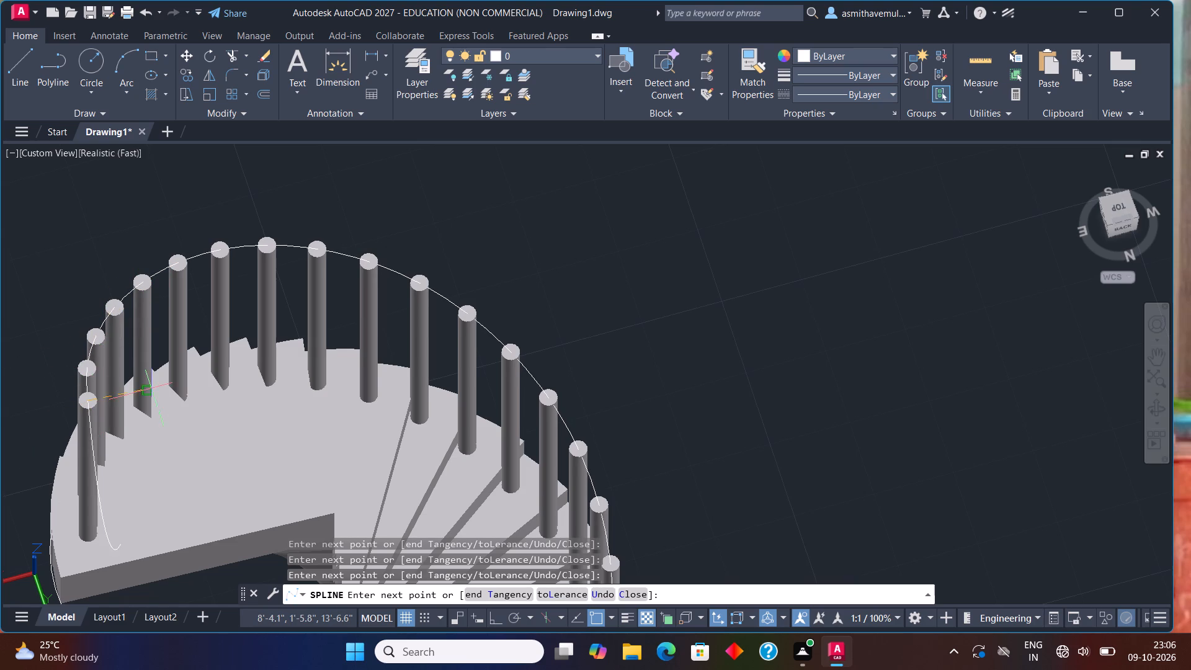
key(Return)
Draw a circle of 2" radius on the ground in the empty area beside the staircase's lower end.
scroll(299, 377, down, 3)
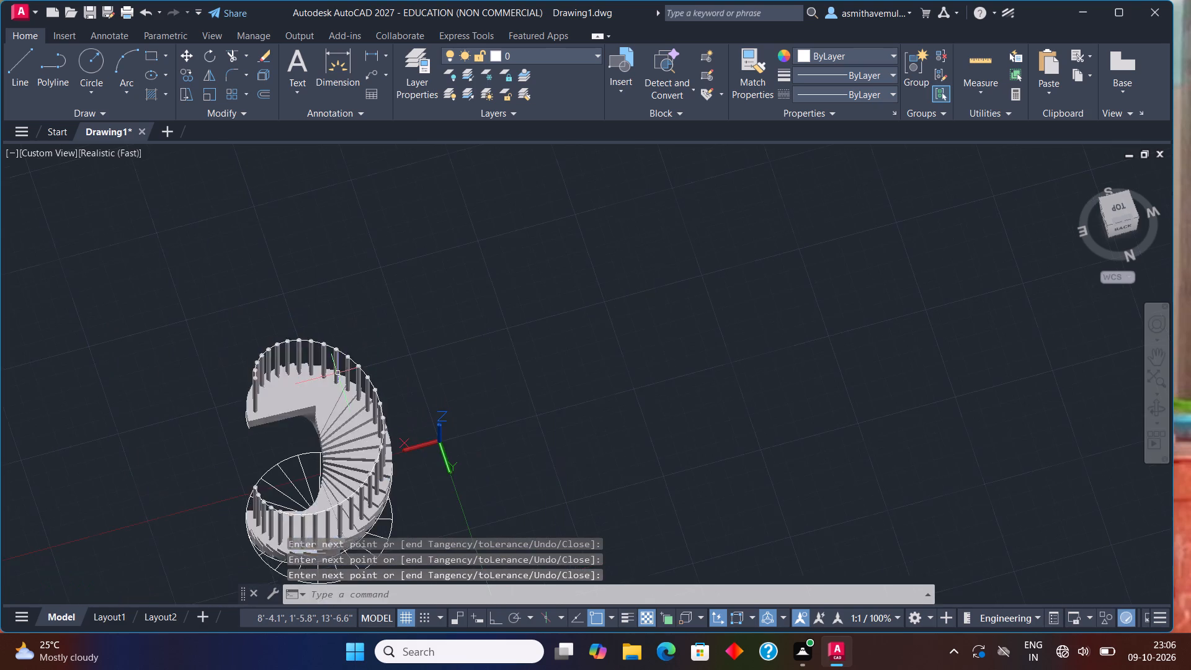
middle_drag(348, 388, 374, 210)
shift+middle_drag(340, 271, 445, 308)
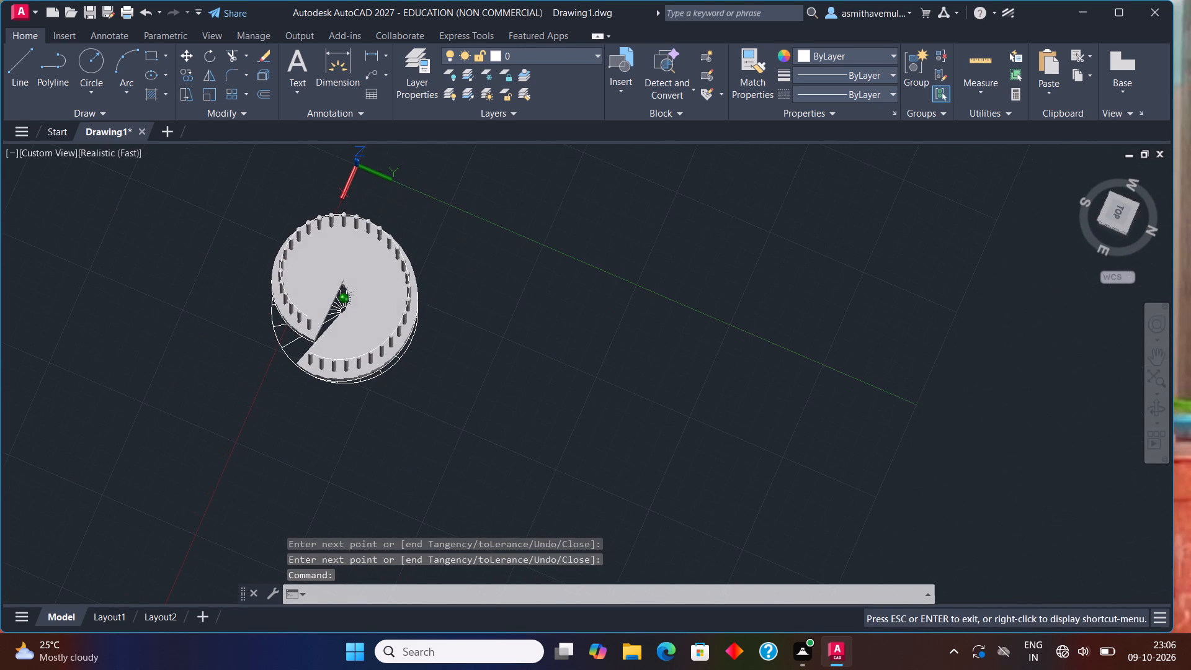
shift+middle_drag(445, 308, 470, 261)
middle_drag(361, 318, 398, 297)
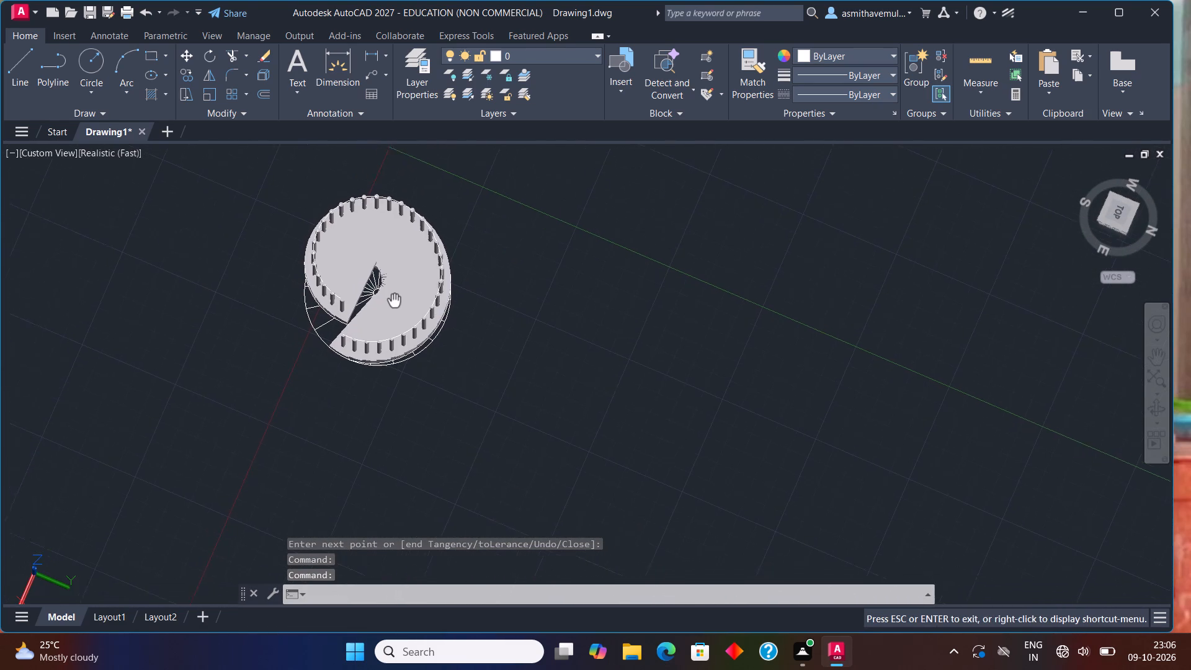
middle_drag(398, 297, 413, 288)
shift+middle_drag(411, 288, 435, 240)
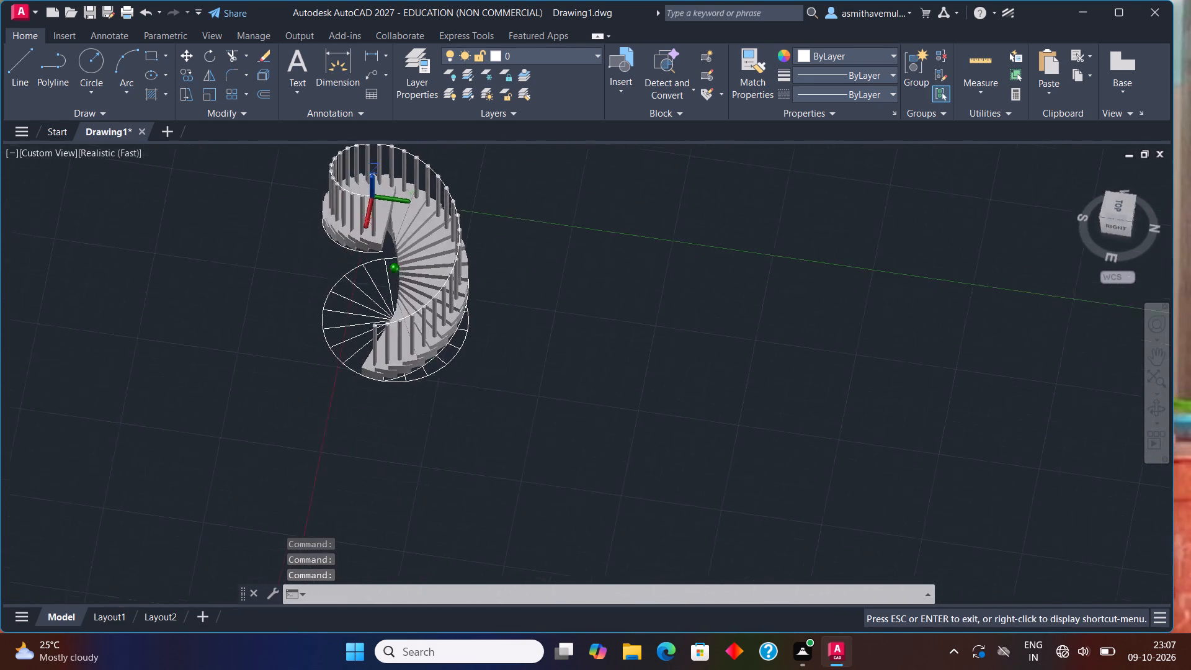
shift+middle_drag(435, 240, 463, 226)
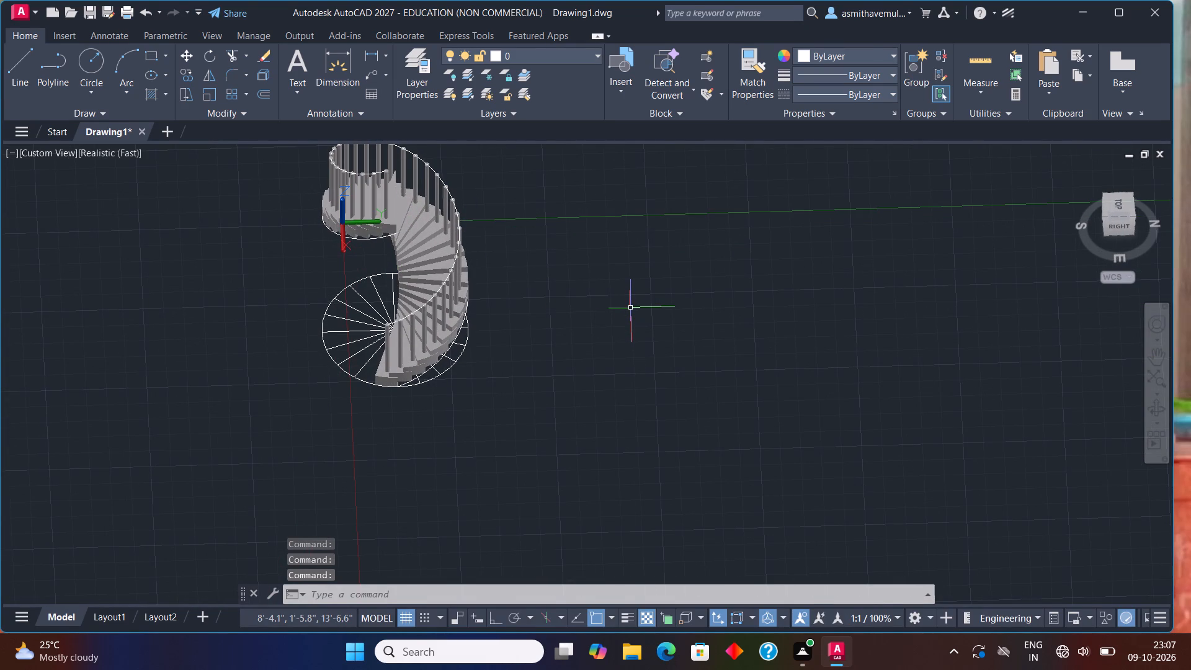
key(c)
key(Return)
click(509, 408)
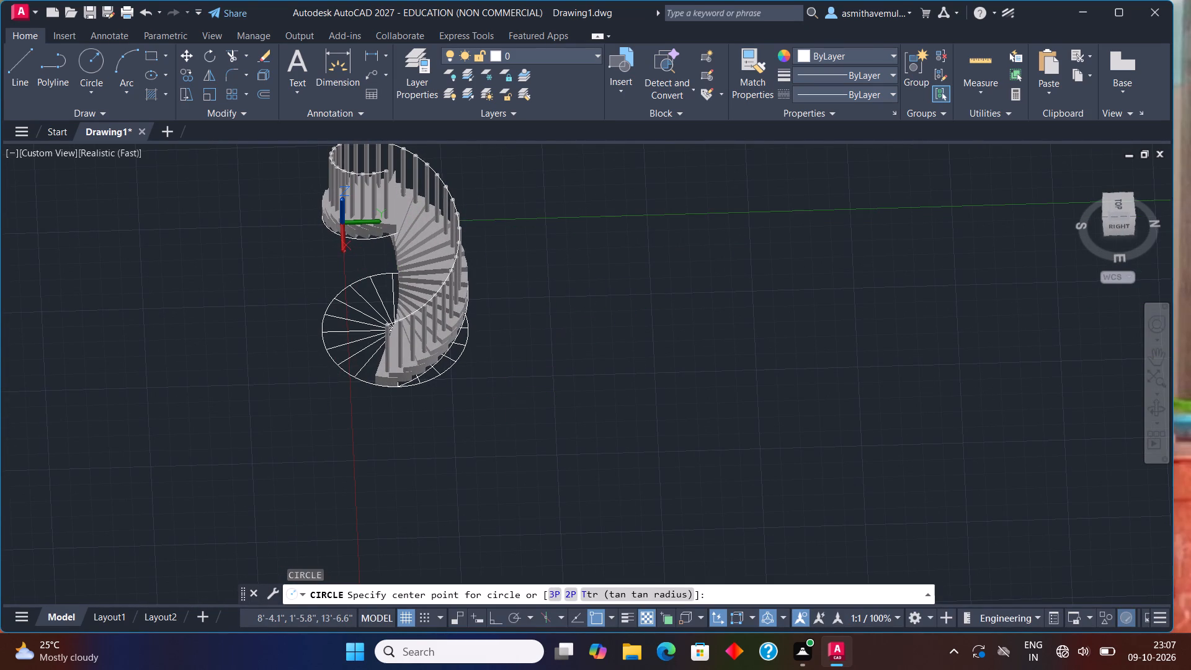
text(2")
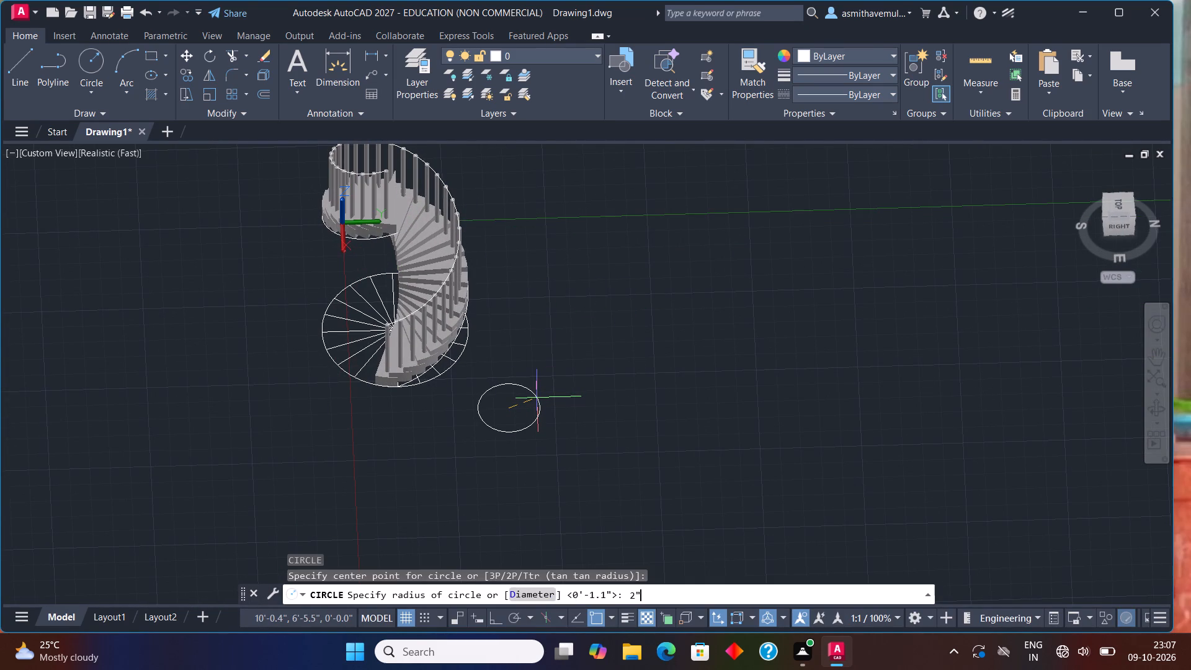
key(Return)
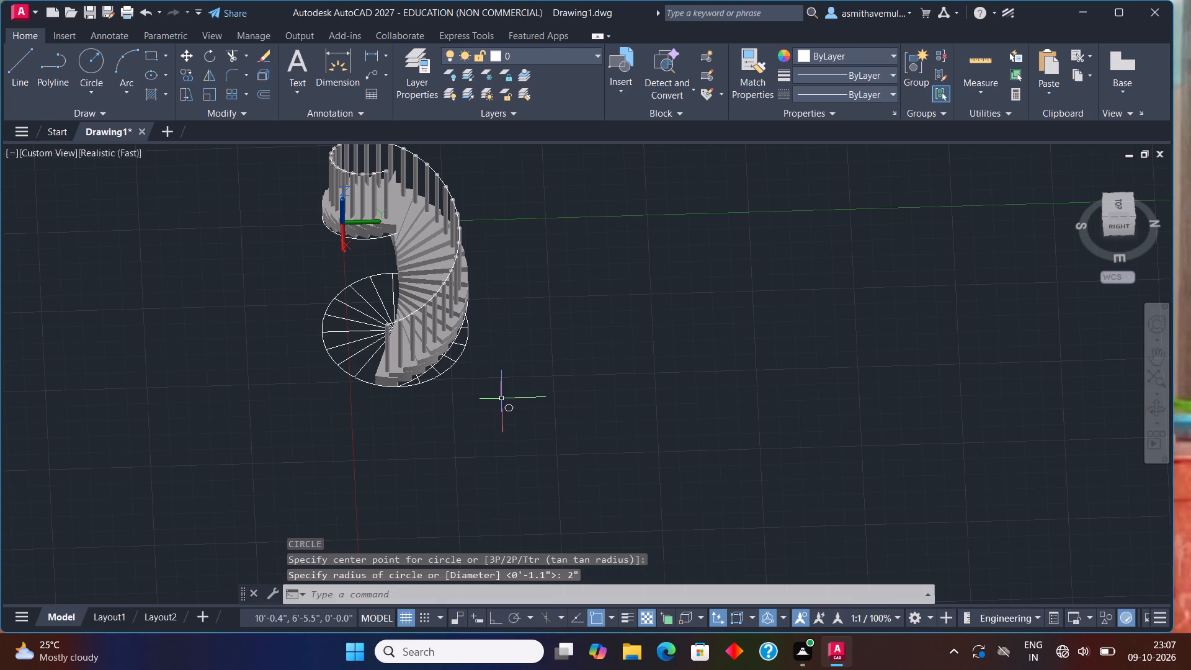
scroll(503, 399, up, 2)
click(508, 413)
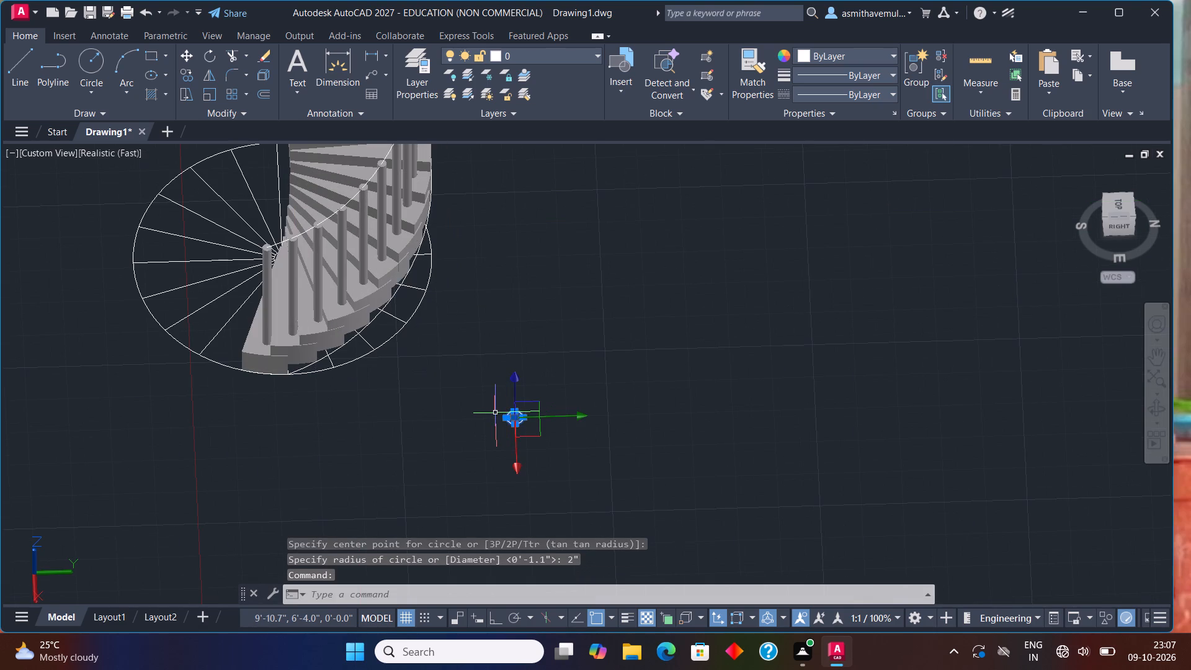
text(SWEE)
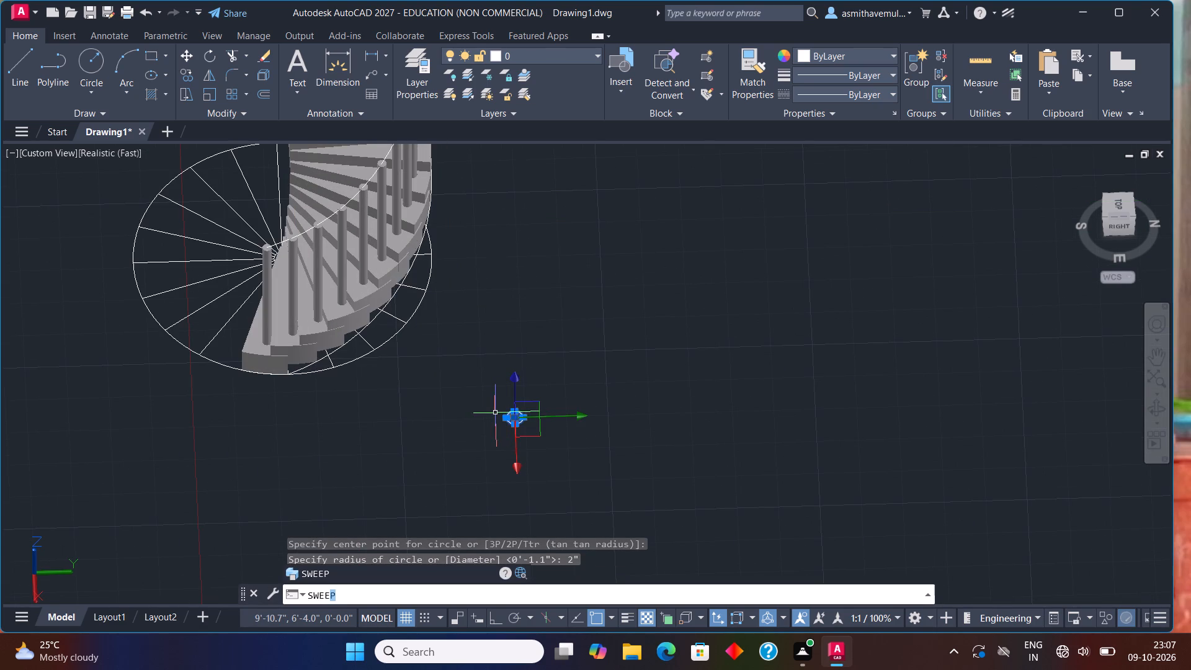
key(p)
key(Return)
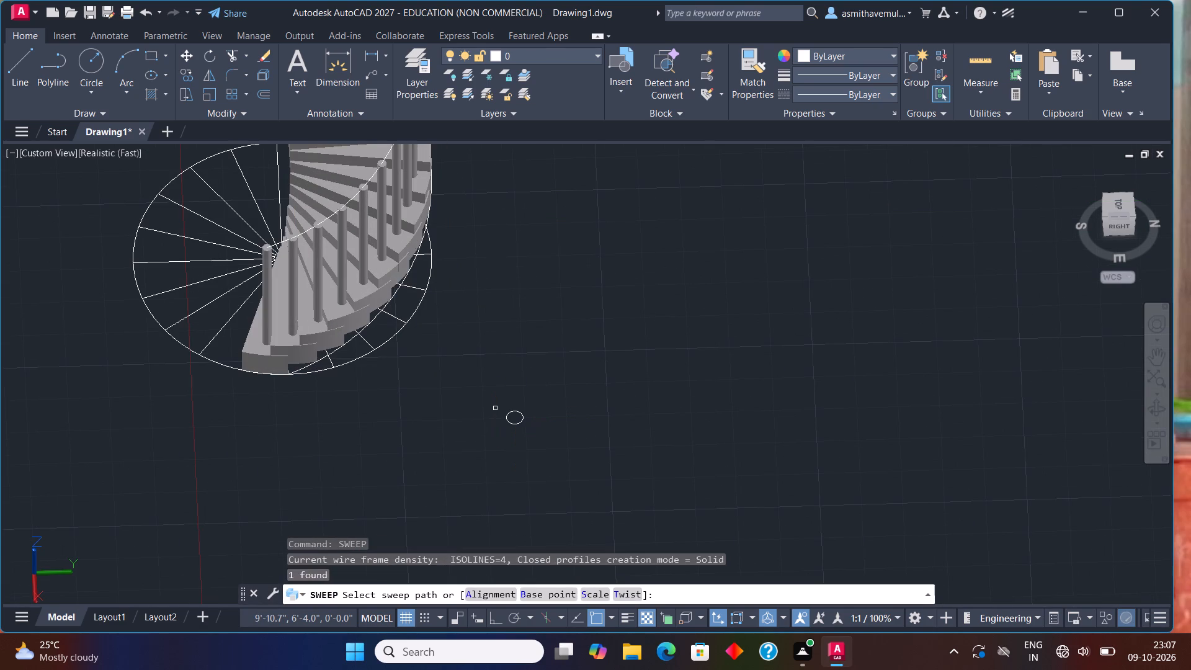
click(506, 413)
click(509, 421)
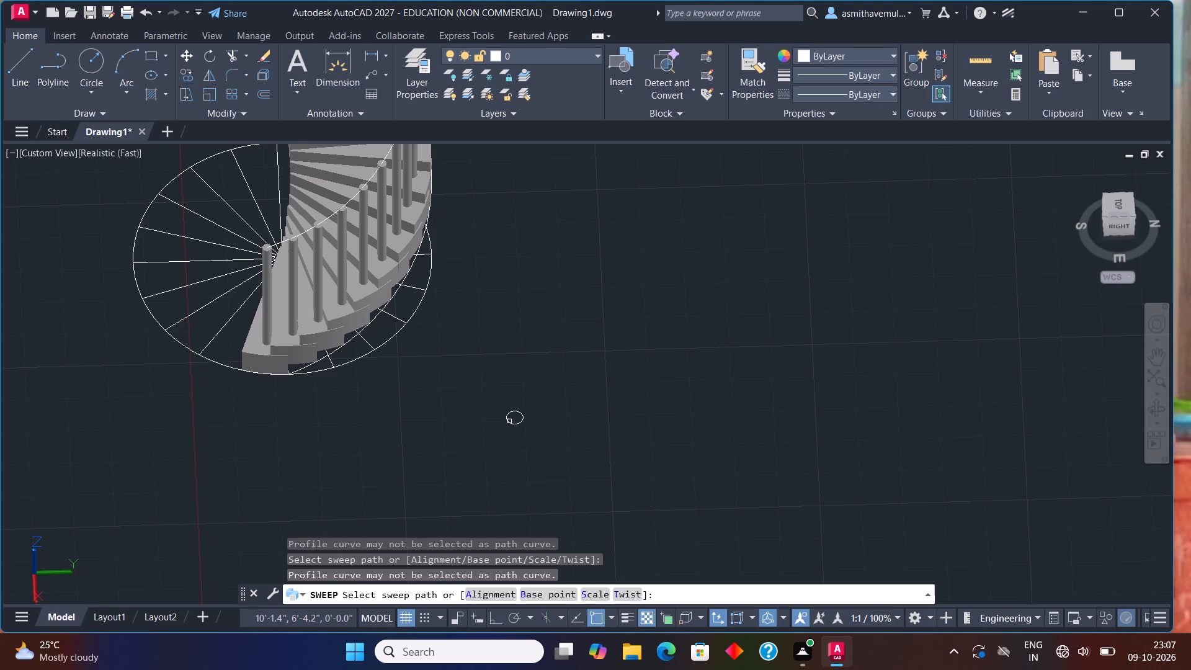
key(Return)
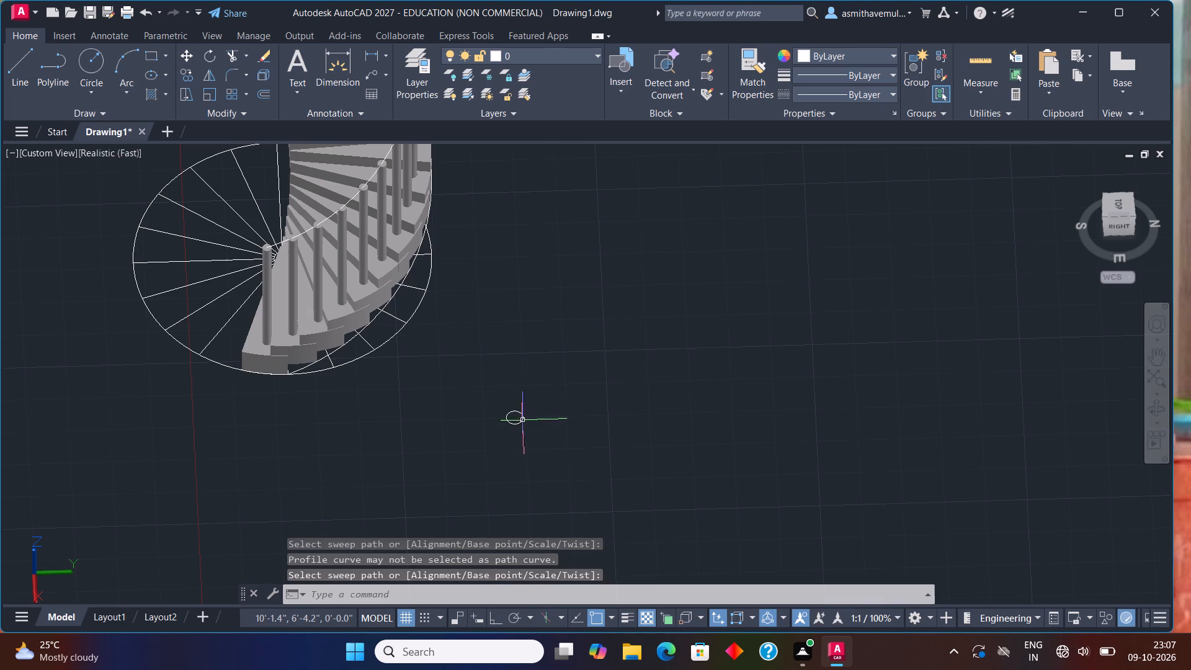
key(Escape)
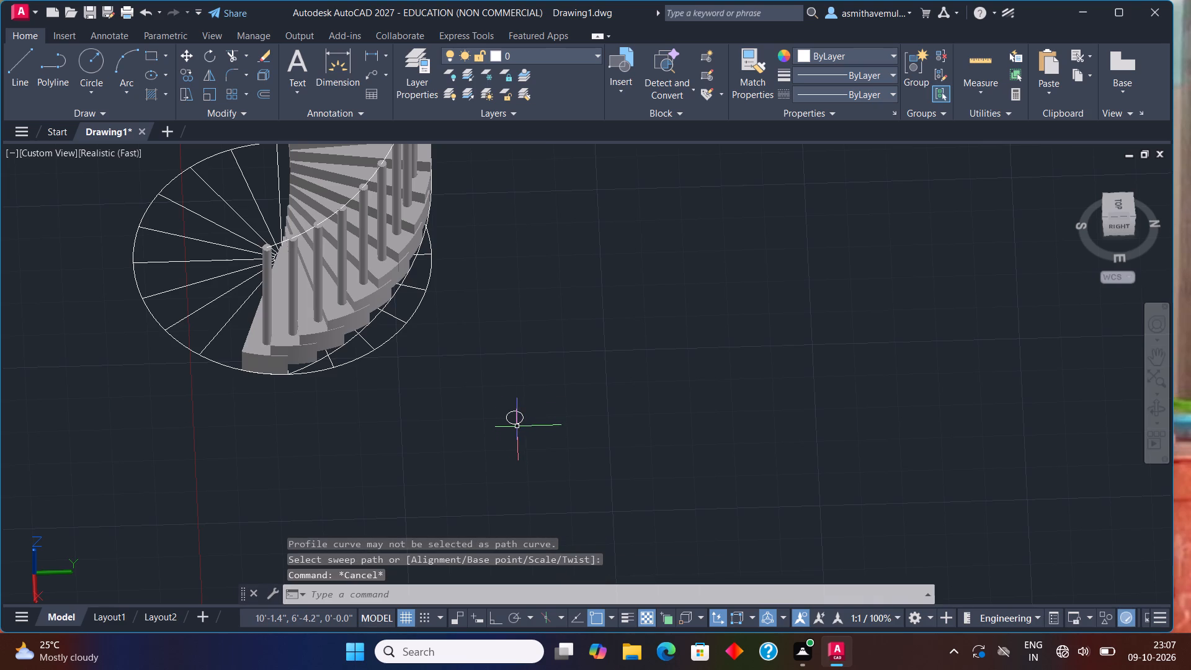
Sweep the 2" radius circle along the handrail spline over the post tops to form the solid handrail.
key(s)
text(WEEP)
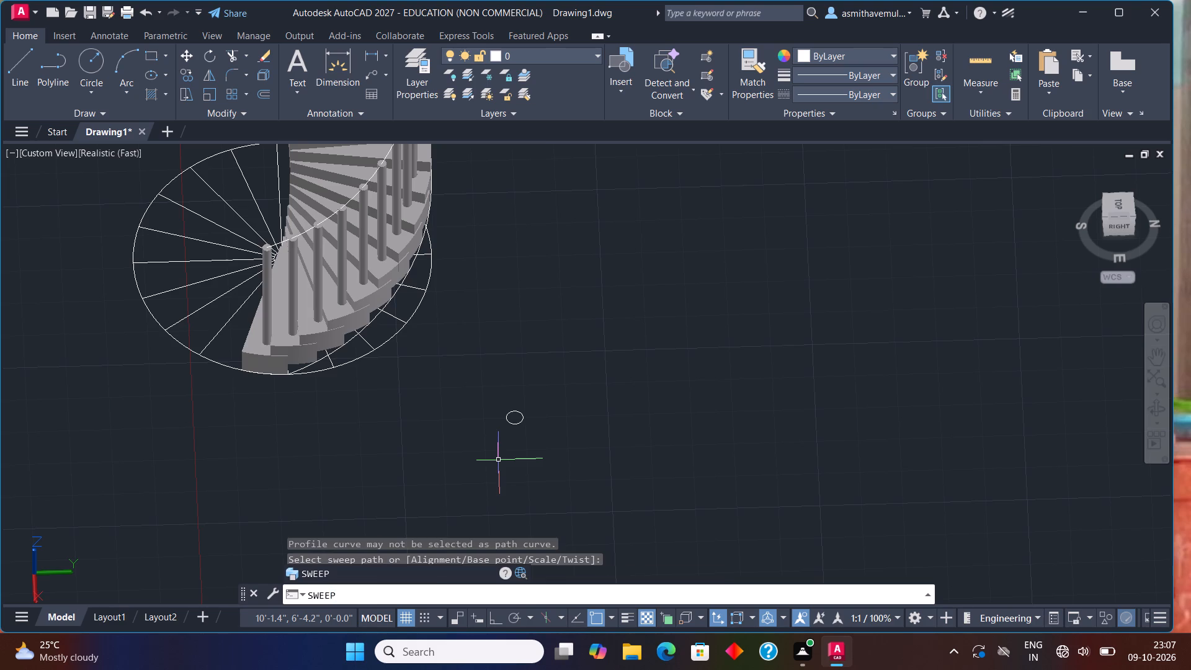
key(Return)
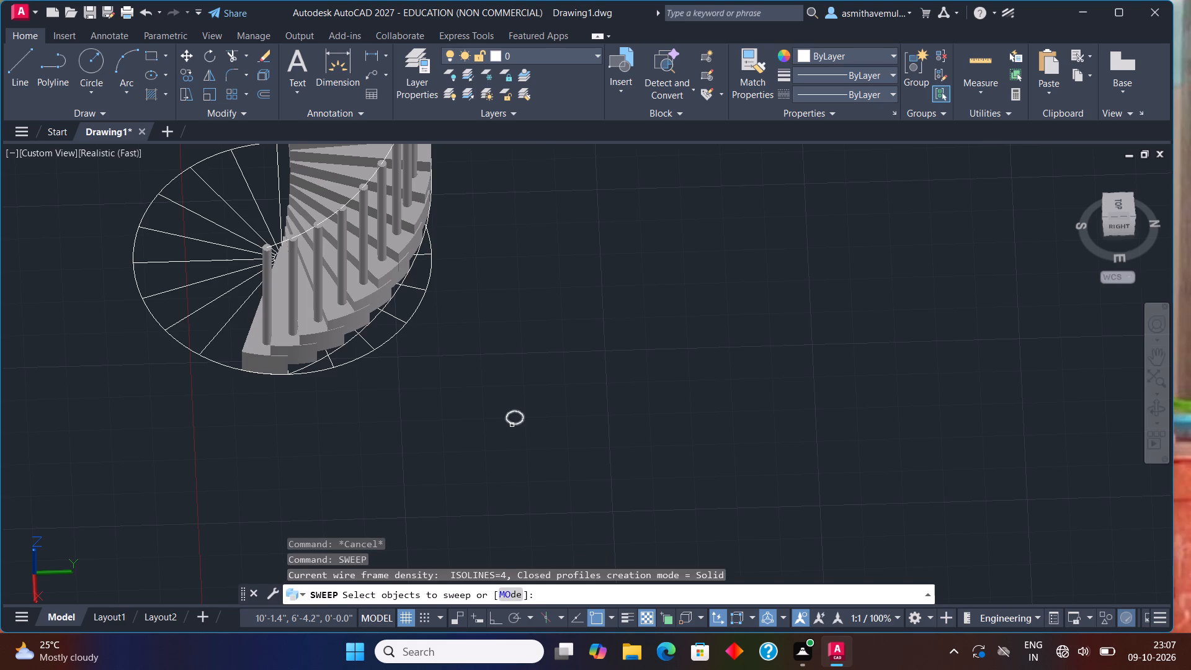
click(512, 425)
key(Return)
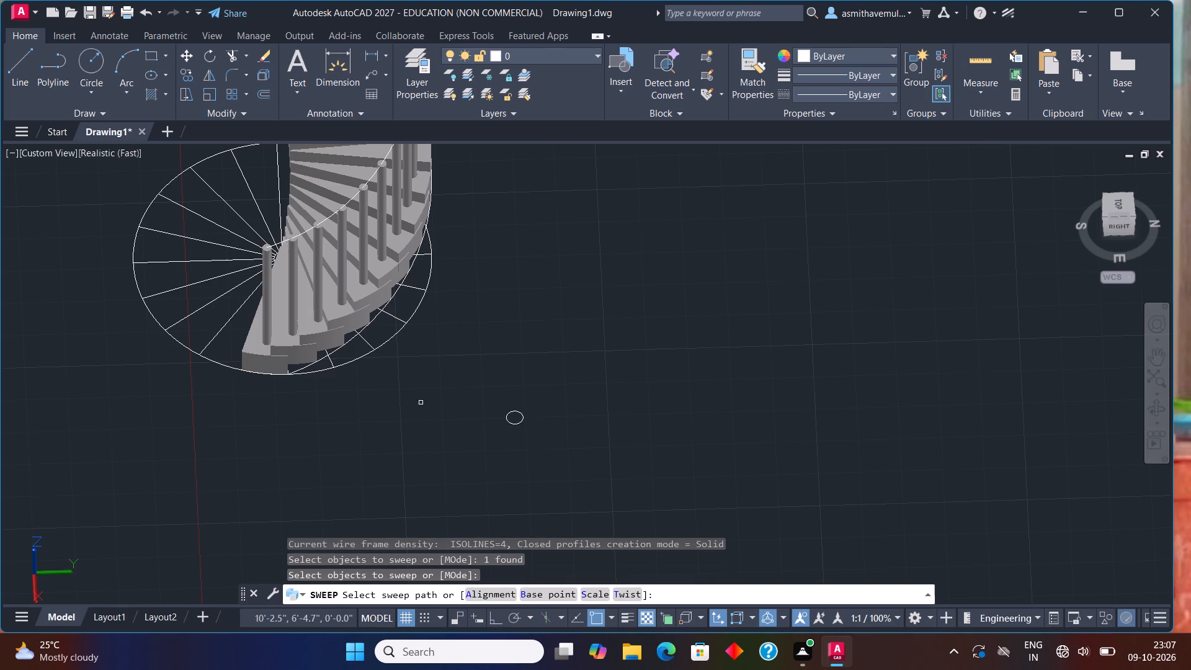
scroll(290, 252, up, 3)
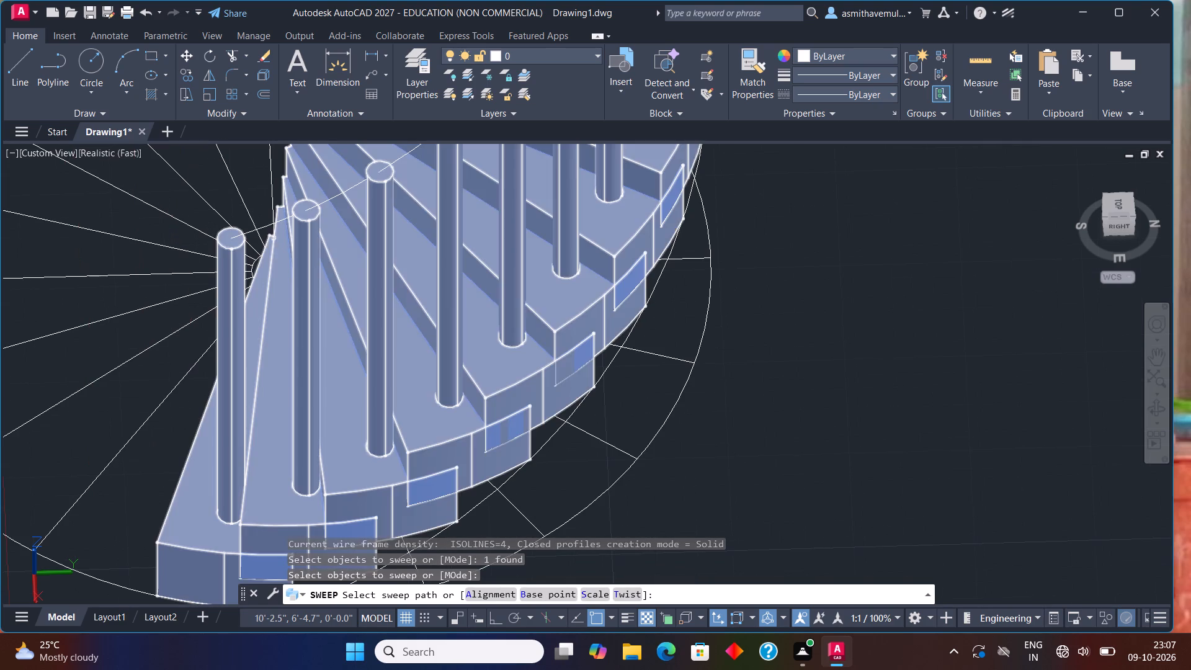
click(262, 228)
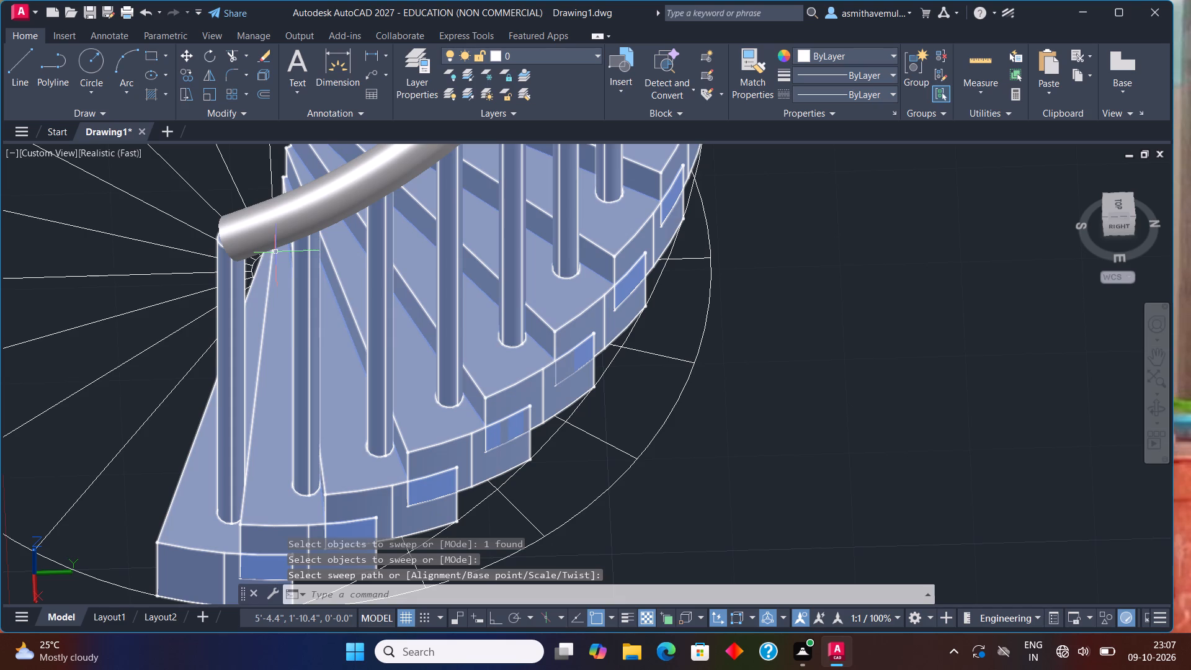
key(Return)
scroll(380, 250, down, 2)
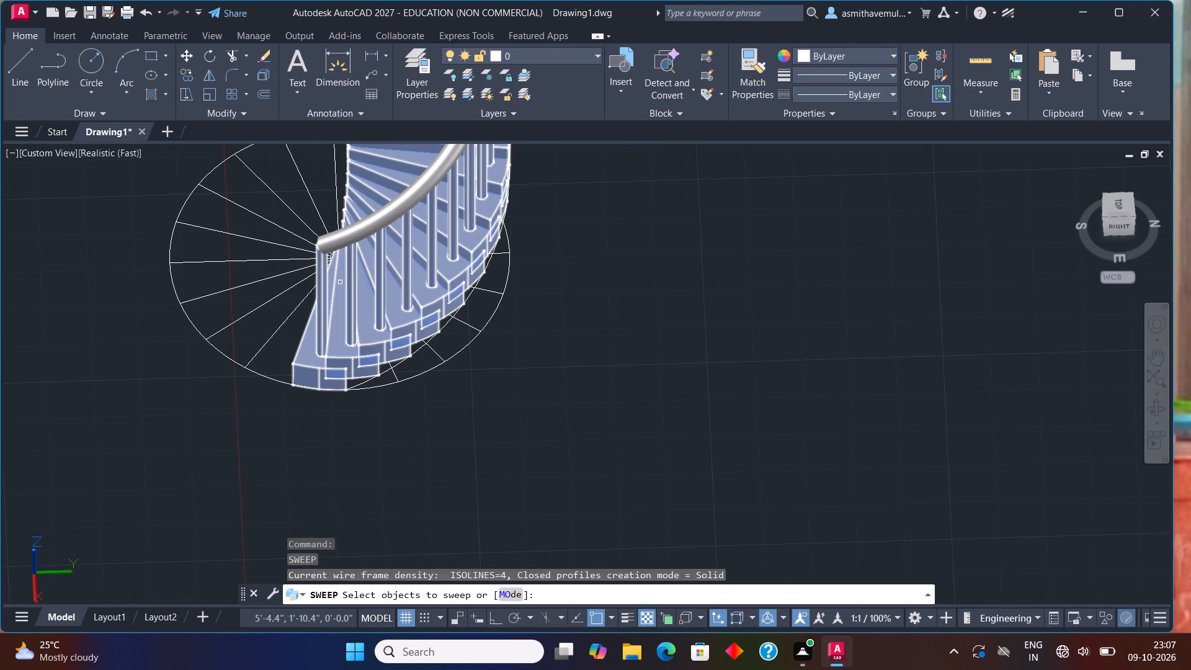
key(Escape)
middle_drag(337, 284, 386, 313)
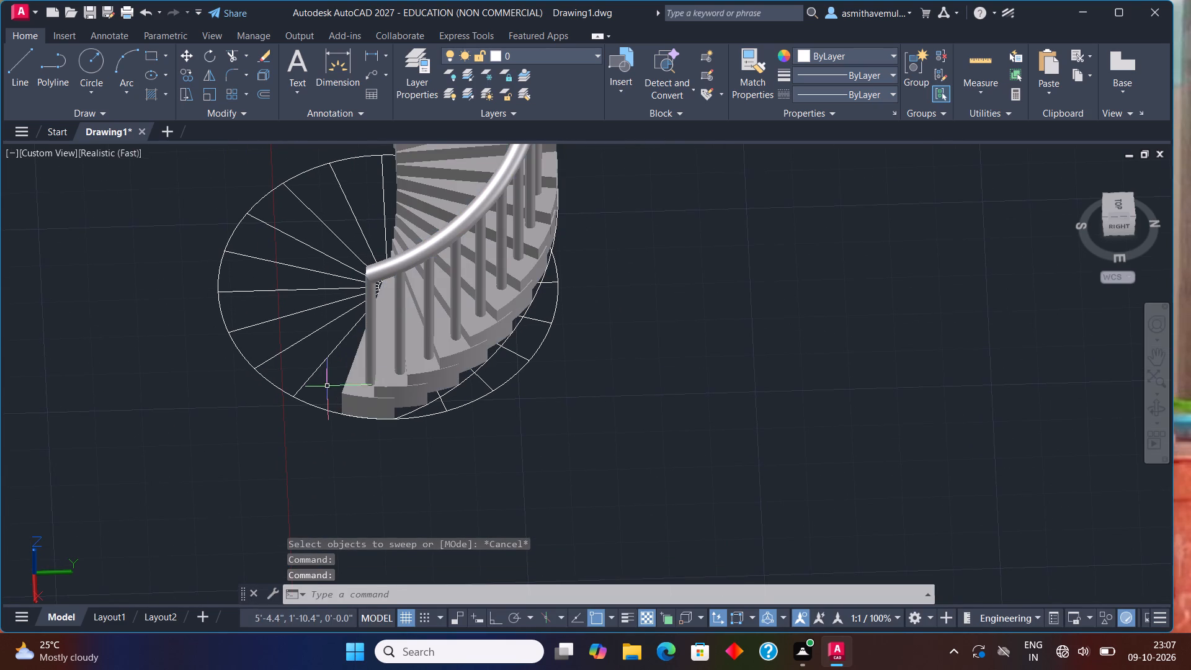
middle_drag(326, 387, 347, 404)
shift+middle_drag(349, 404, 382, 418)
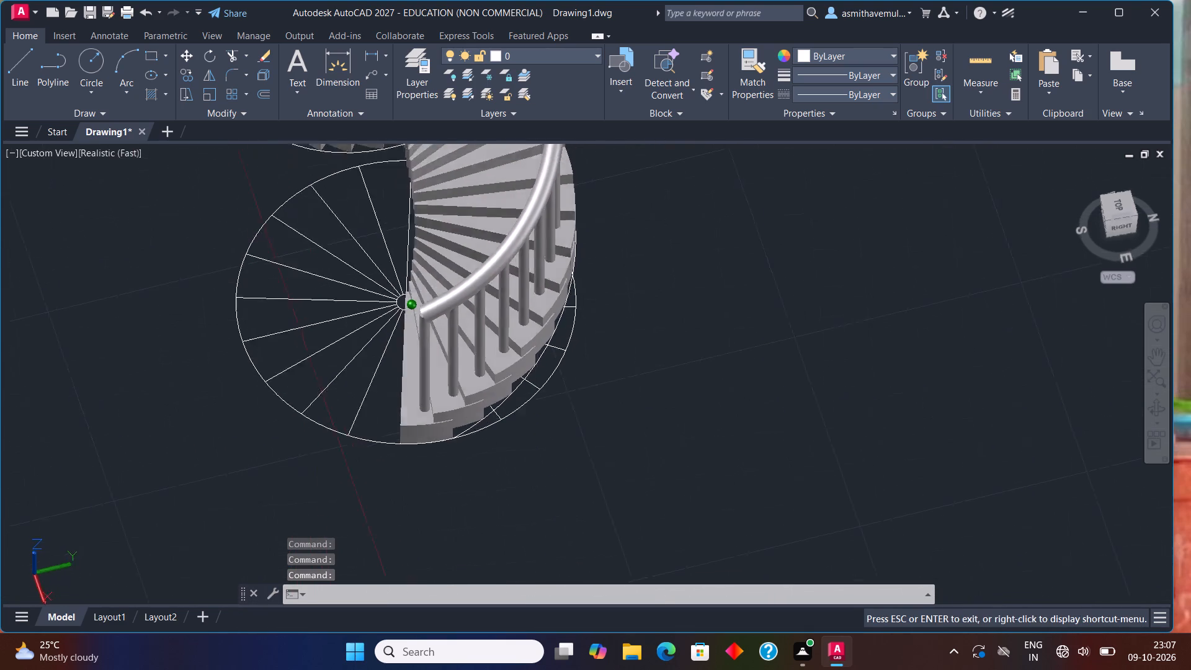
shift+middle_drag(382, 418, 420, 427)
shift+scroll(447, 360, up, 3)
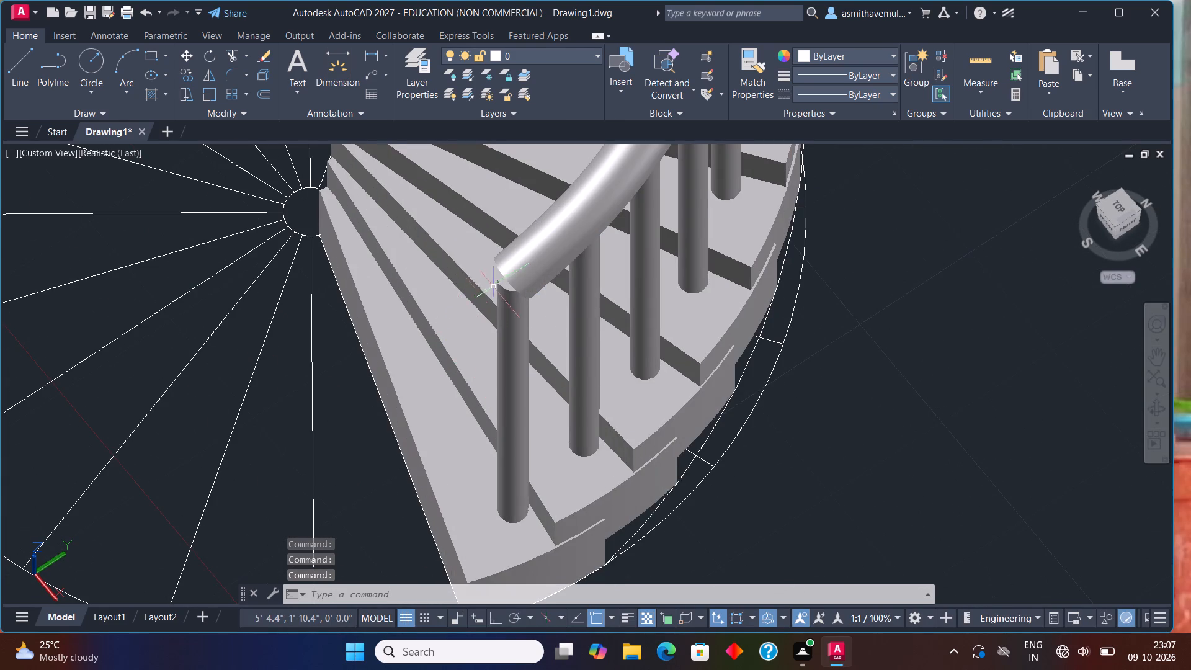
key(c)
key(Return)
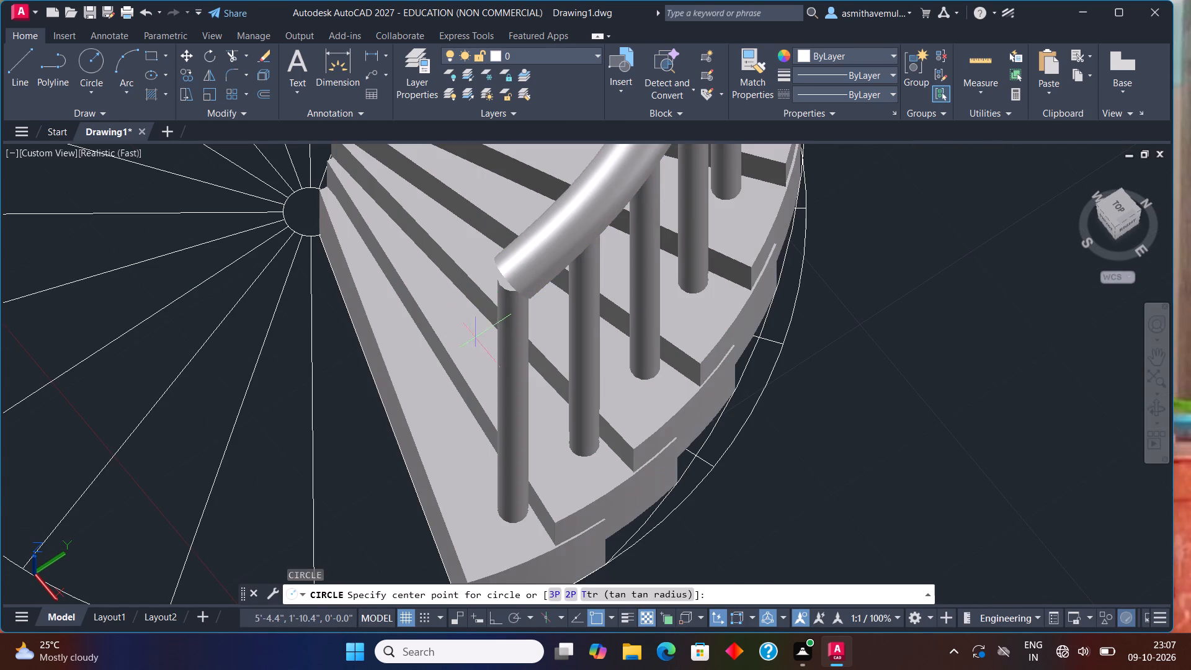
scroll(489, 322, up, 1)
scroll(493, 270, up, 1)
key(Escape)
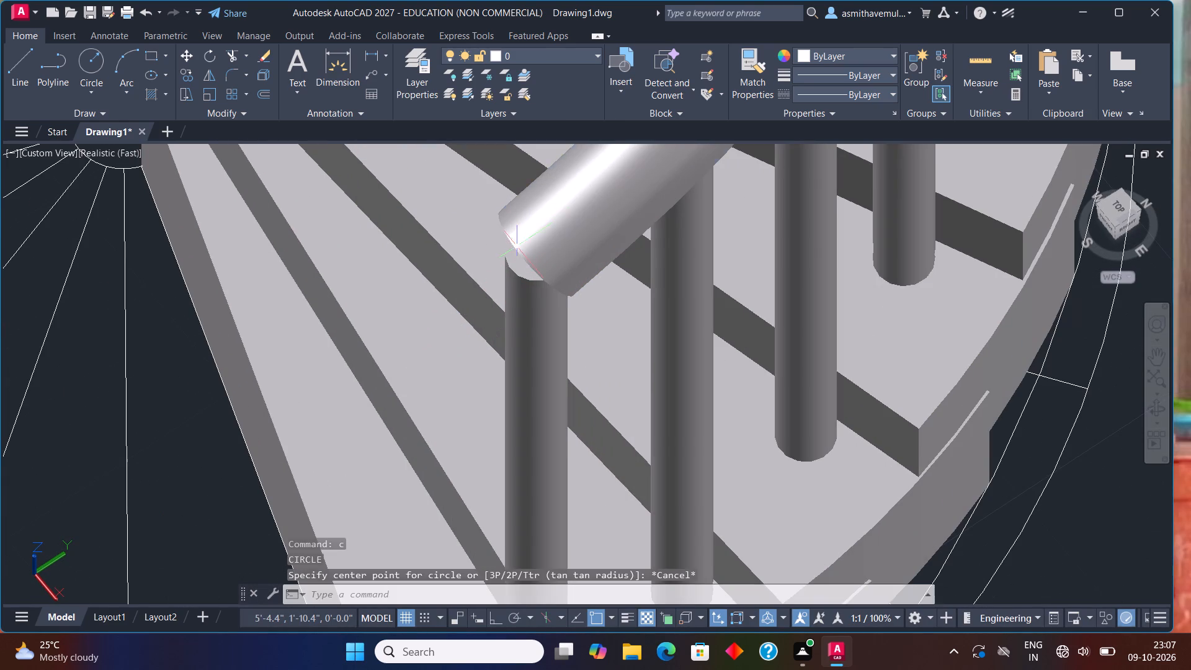
Place a solid sphere of 3" radius centred on the handrail's lower end, above the first post.
text(spg)
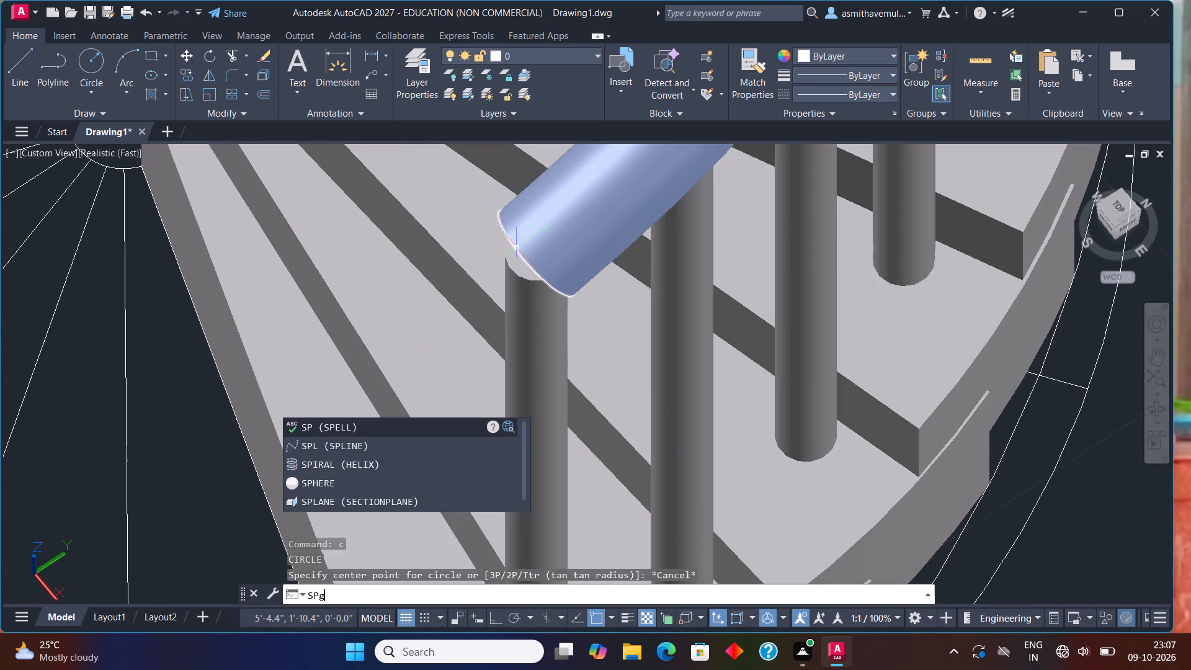
key(BackSpace)
text(here)
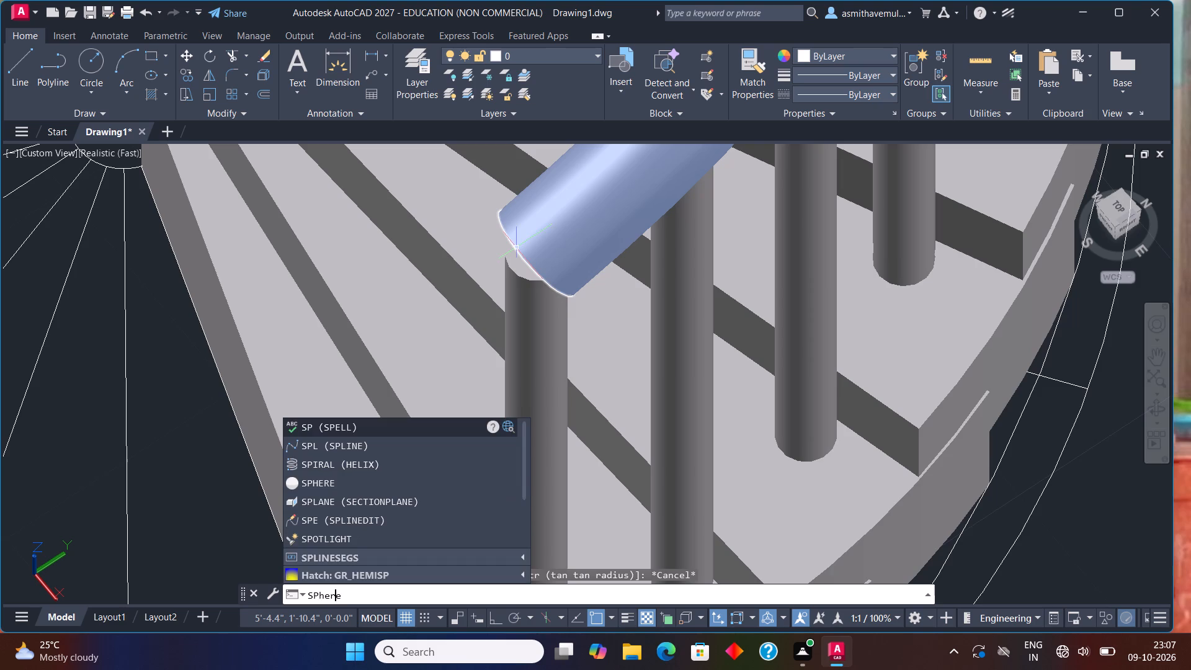
key(Return)
scroll(515, 253, up, 2)
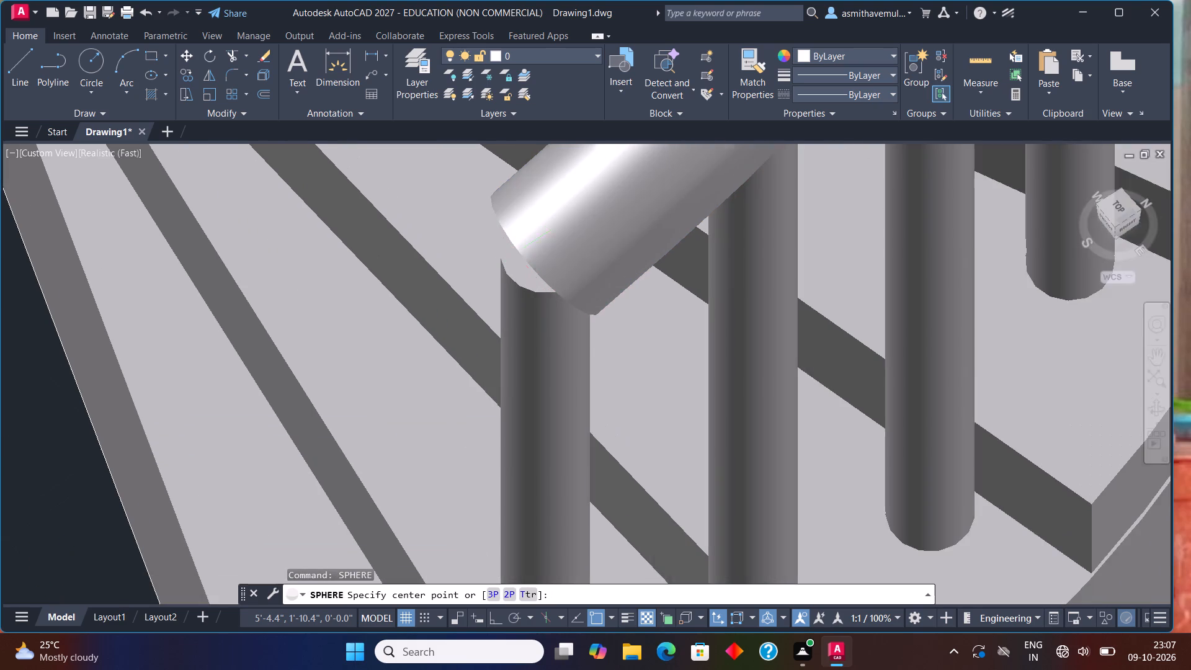
scroll(515, 253, up, 3)
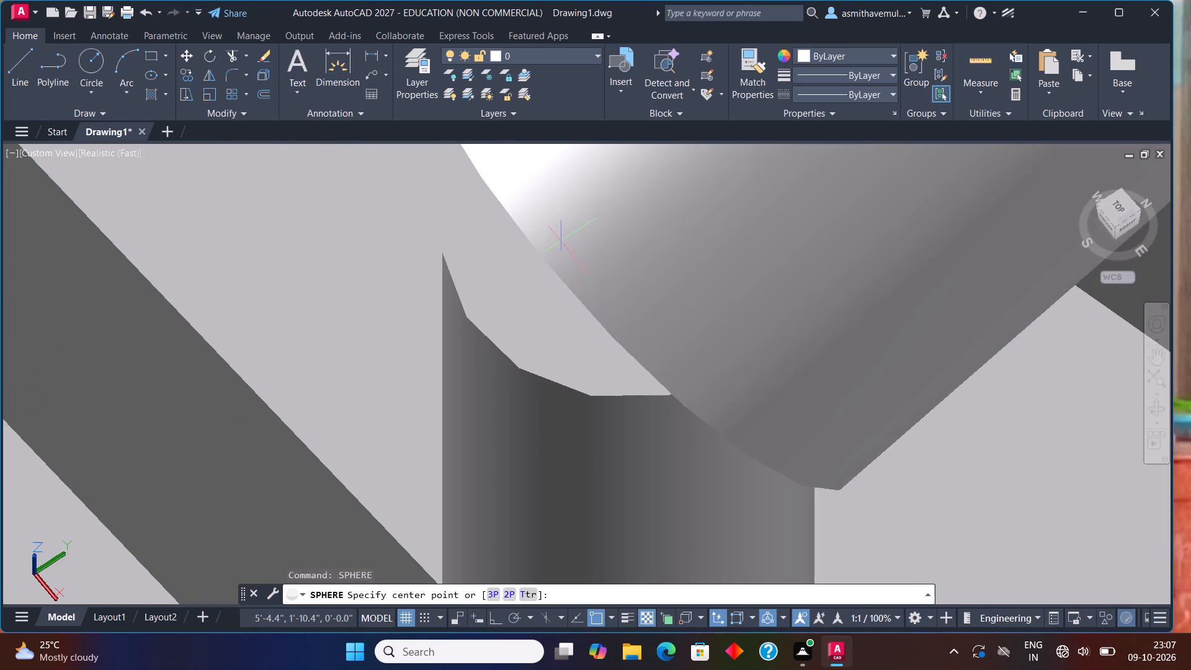
click(540, 271)
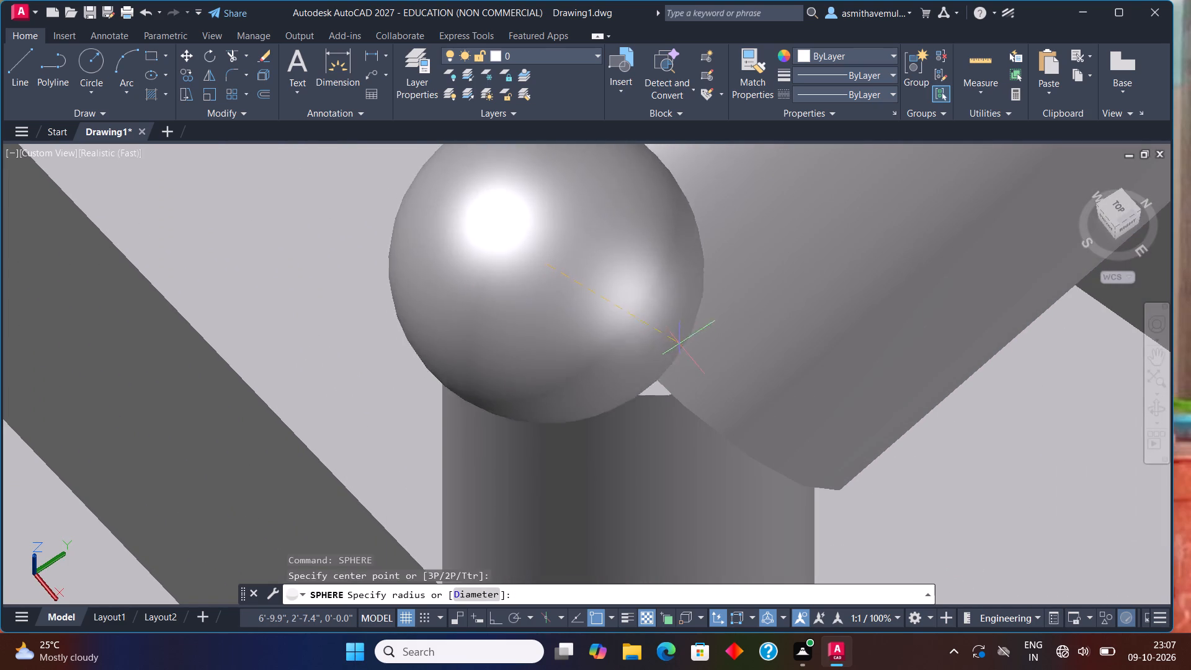
key(3)
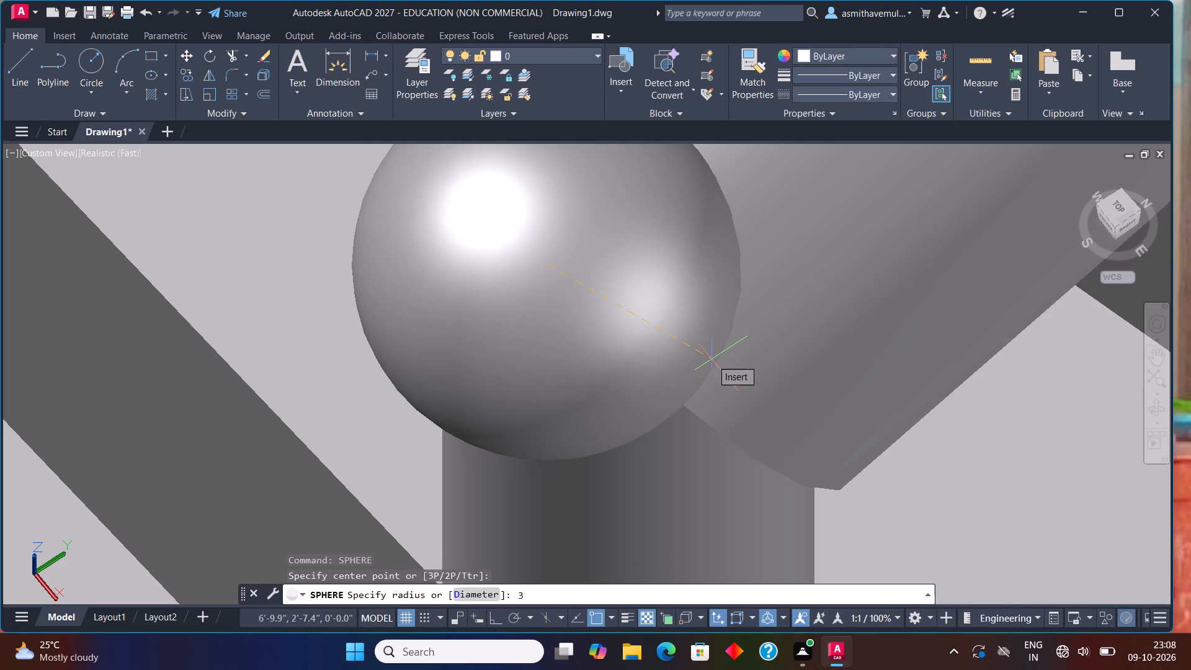
key(shift+quotedbl)
key(Return)
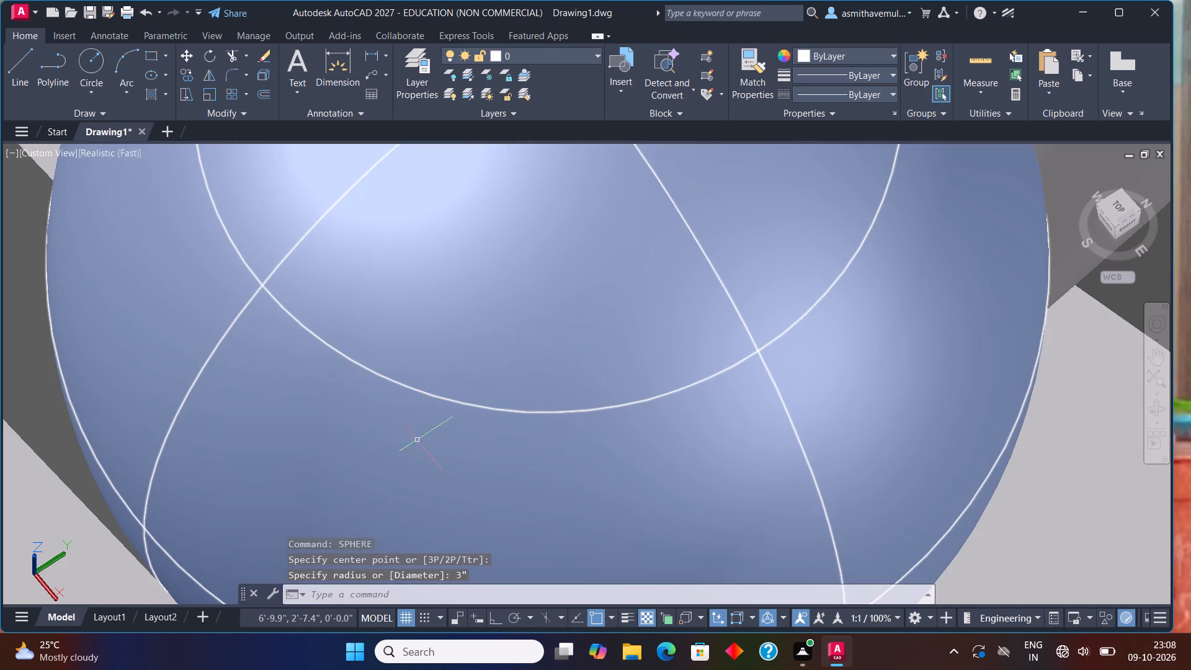
Place a second solid sphere of 3" radius centred on the handrail's upper end, above the topmost post.
scroll(398, 466, down, 8)
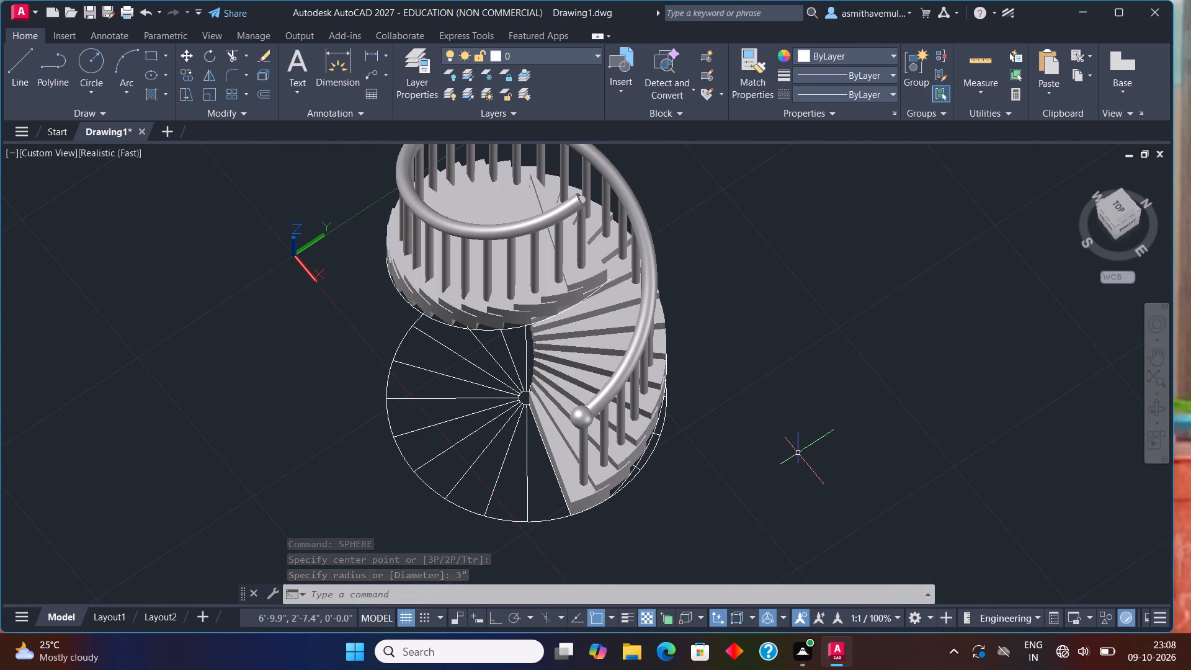
shift+middle_drag(796, 455, 732, 430)
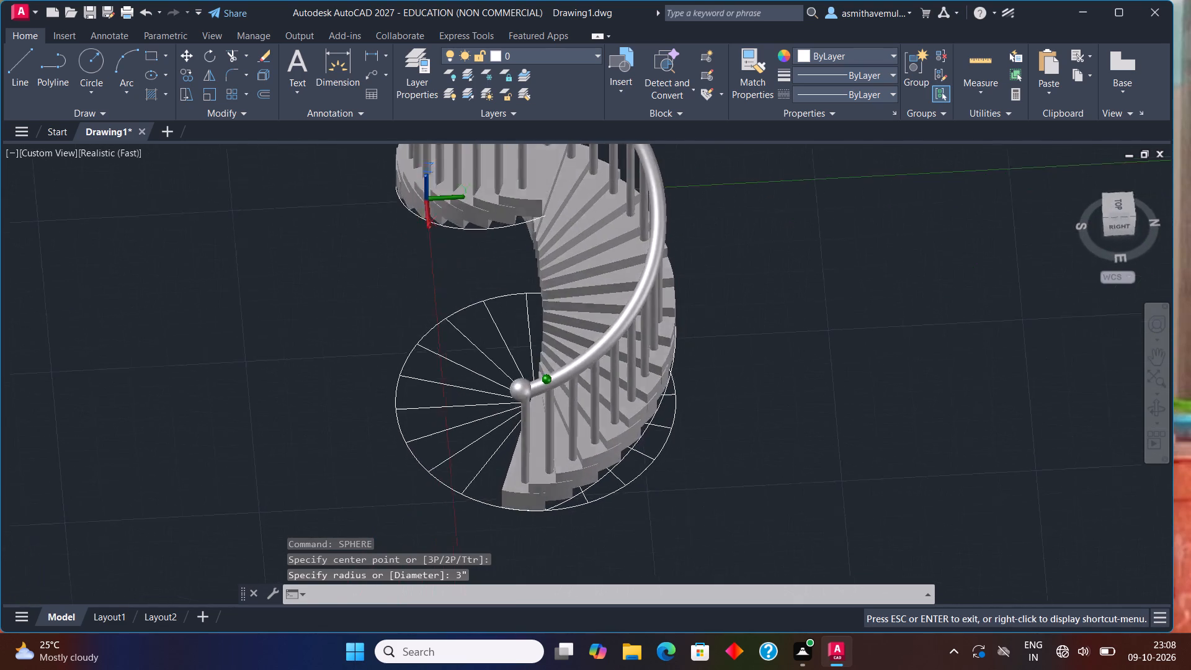
shift+middle_drag(732, 430, 720, 473)
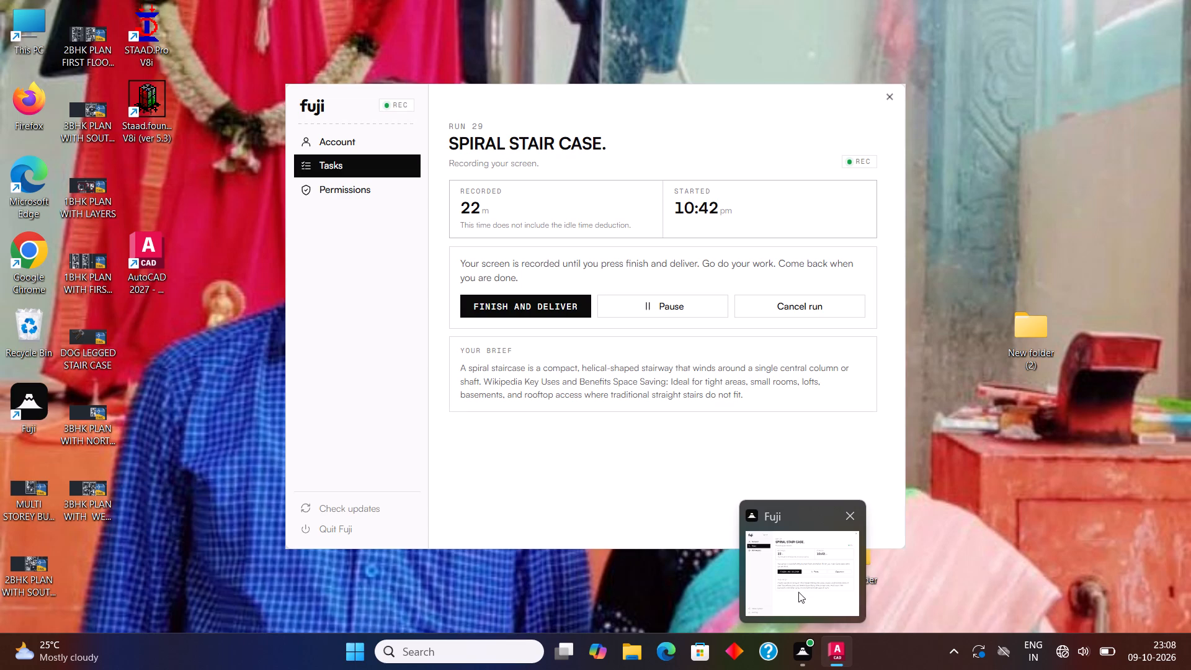
scroll(447, 257, up, 1)
scroll(577, 267, up, 1)
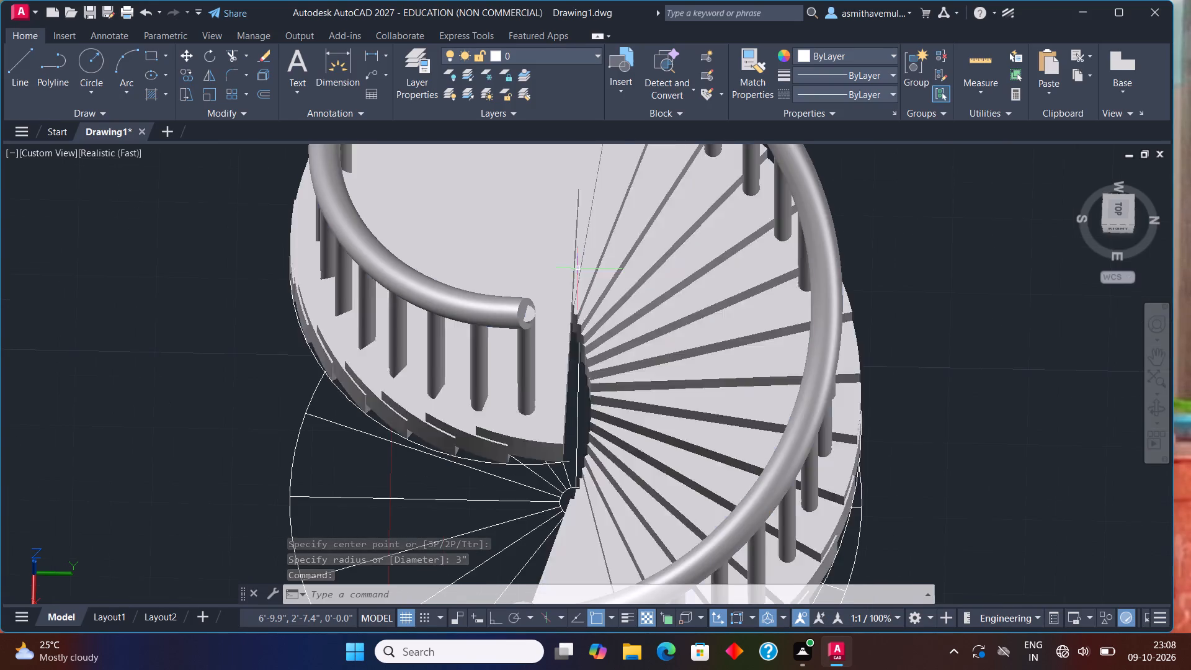
scroll(548, 293, up, 1)
text(sphere)
key(Return)
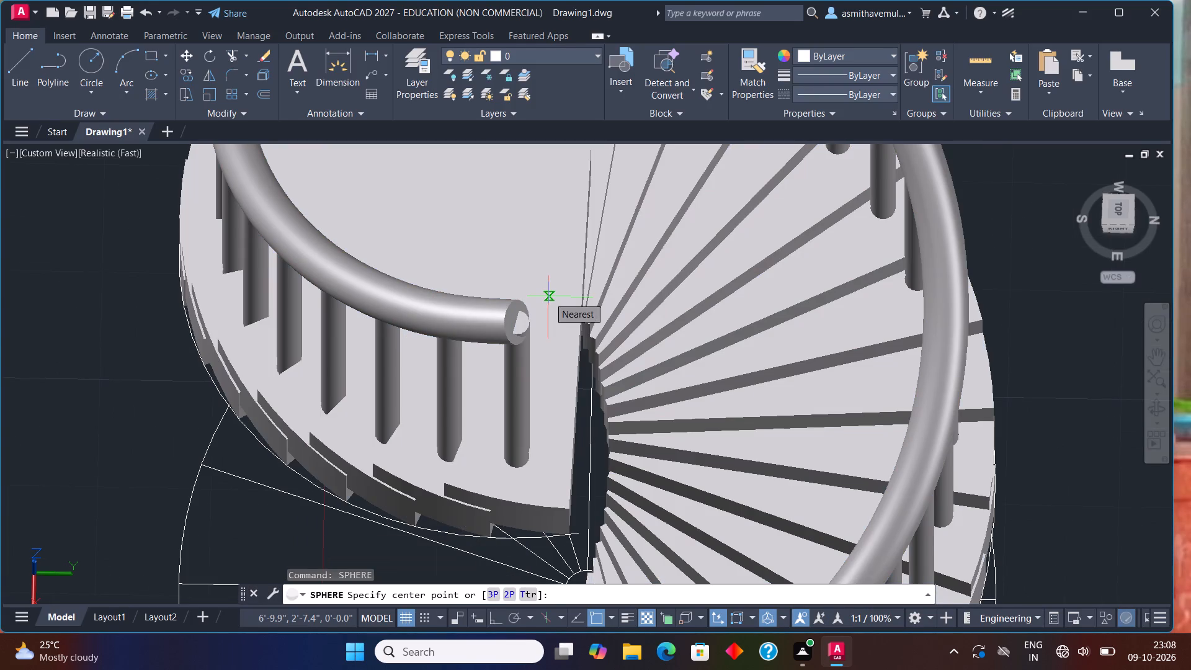
click(517, 320)
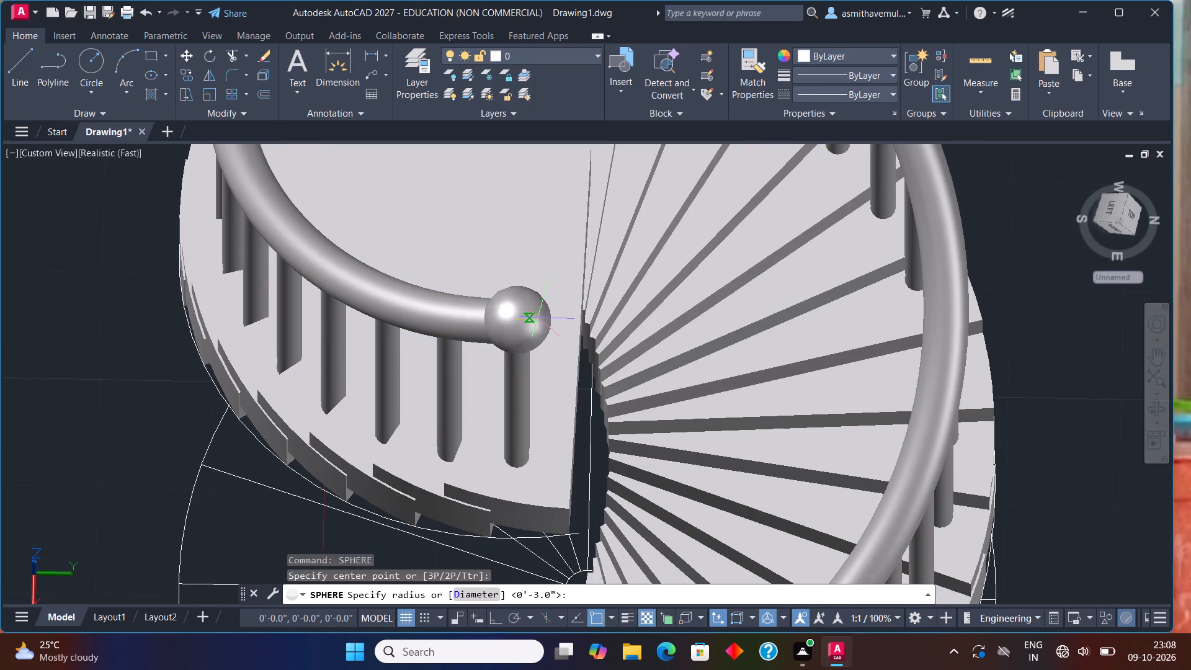
text(3")
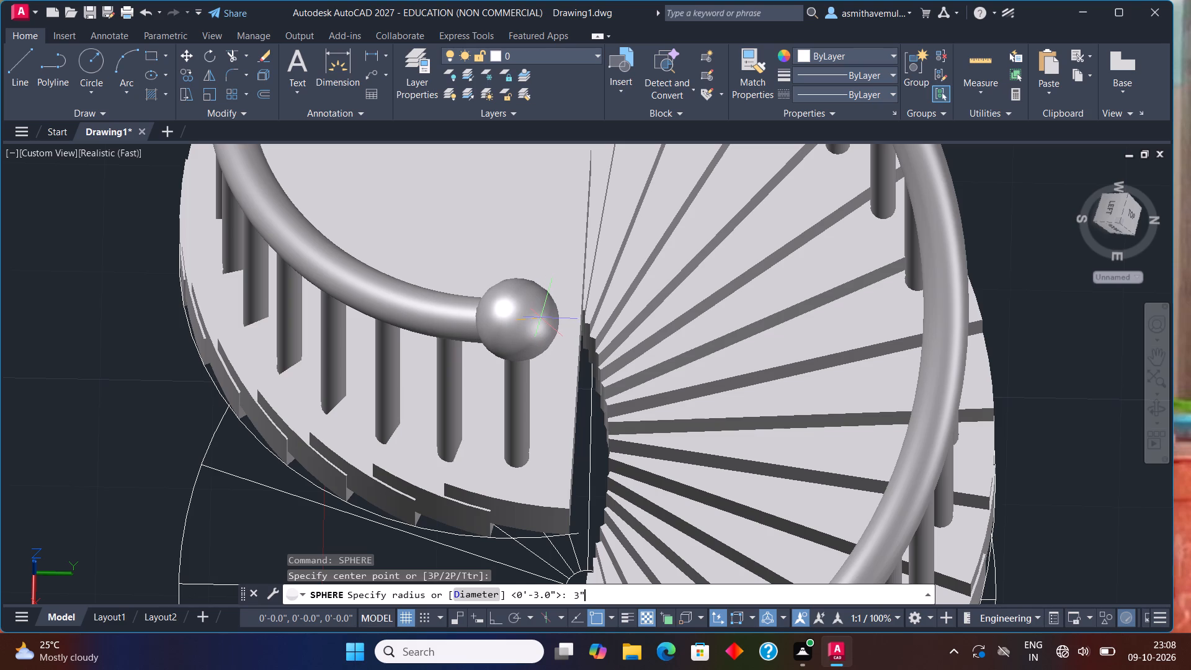
key(Return)
Open the materials browser, search it for "steps", and close it.
scroll(531, 333, down, 1)
middle_drag(612, 362, 609, 342)
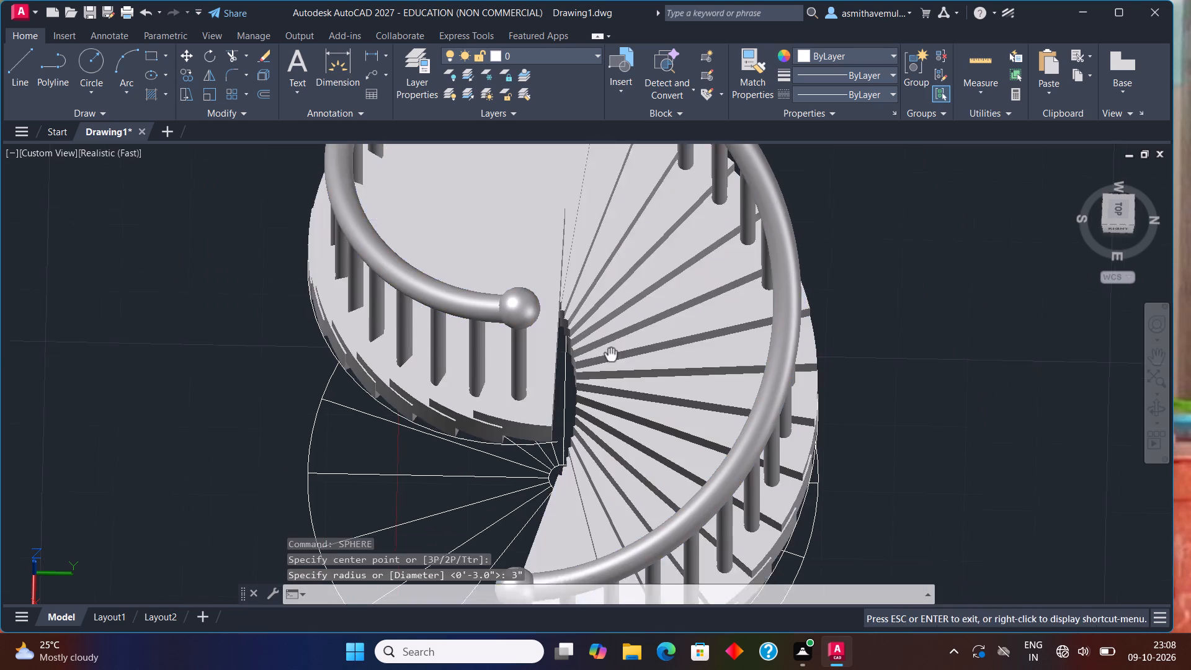
middle_drag(609, 342, 630, 223)
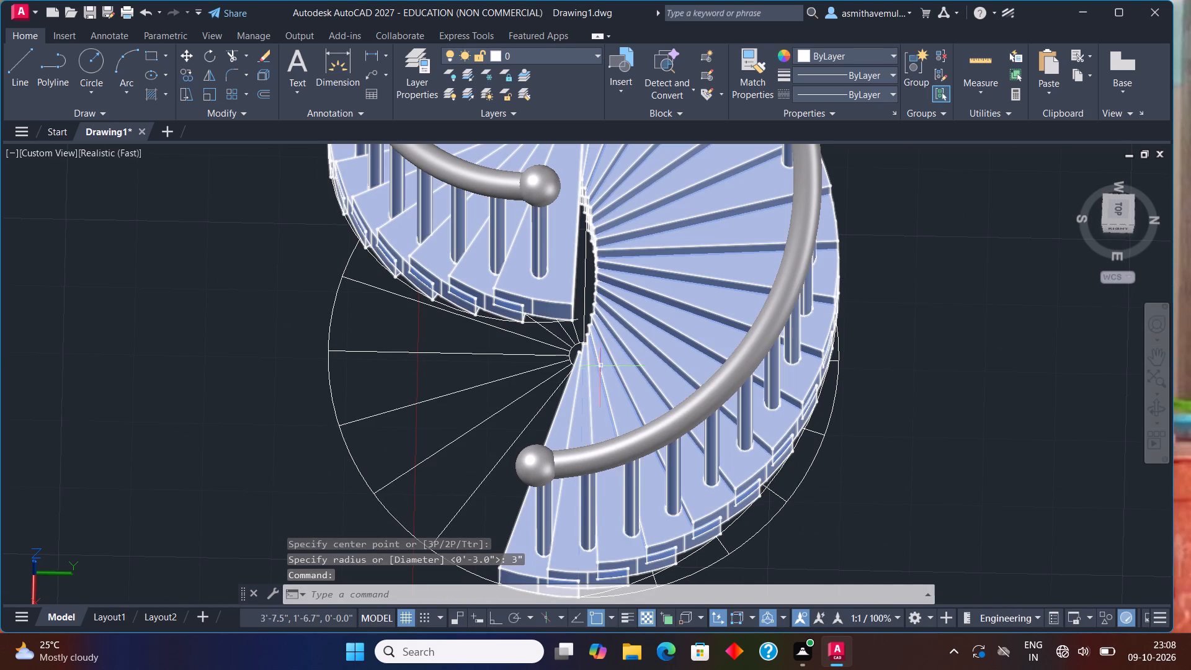
shift+middle_drag(591, 390, 542, 311)
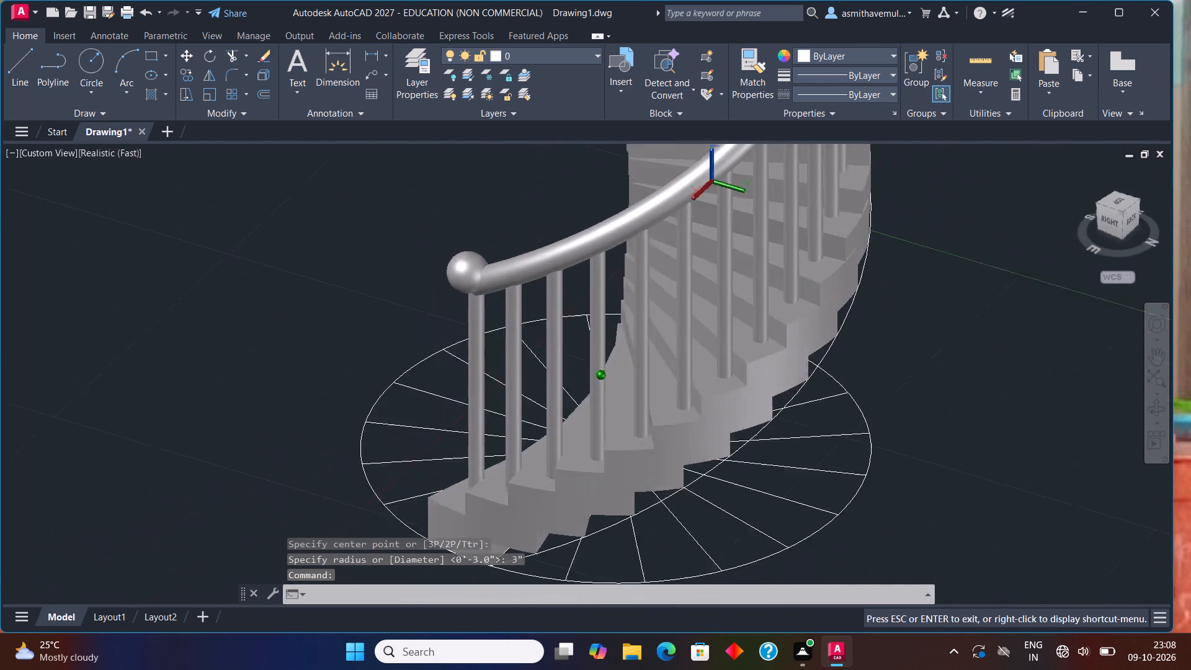
shift+middle_drag(542, 311, 673, 341)
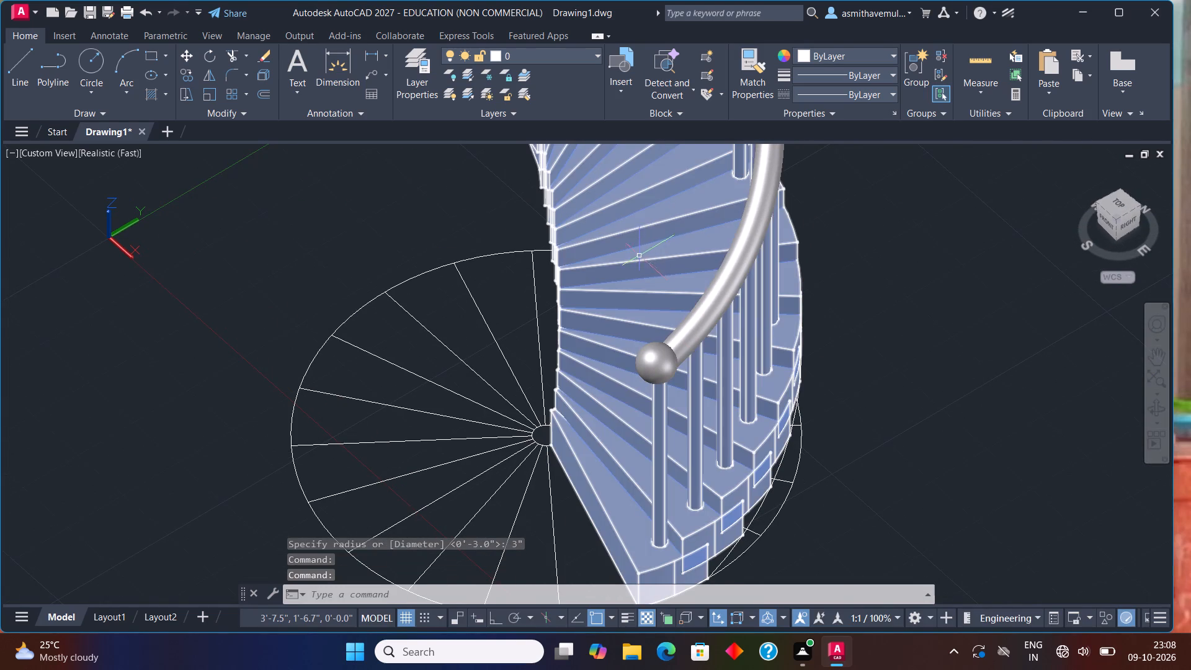
middle_drag(604, 296, 579, 315)
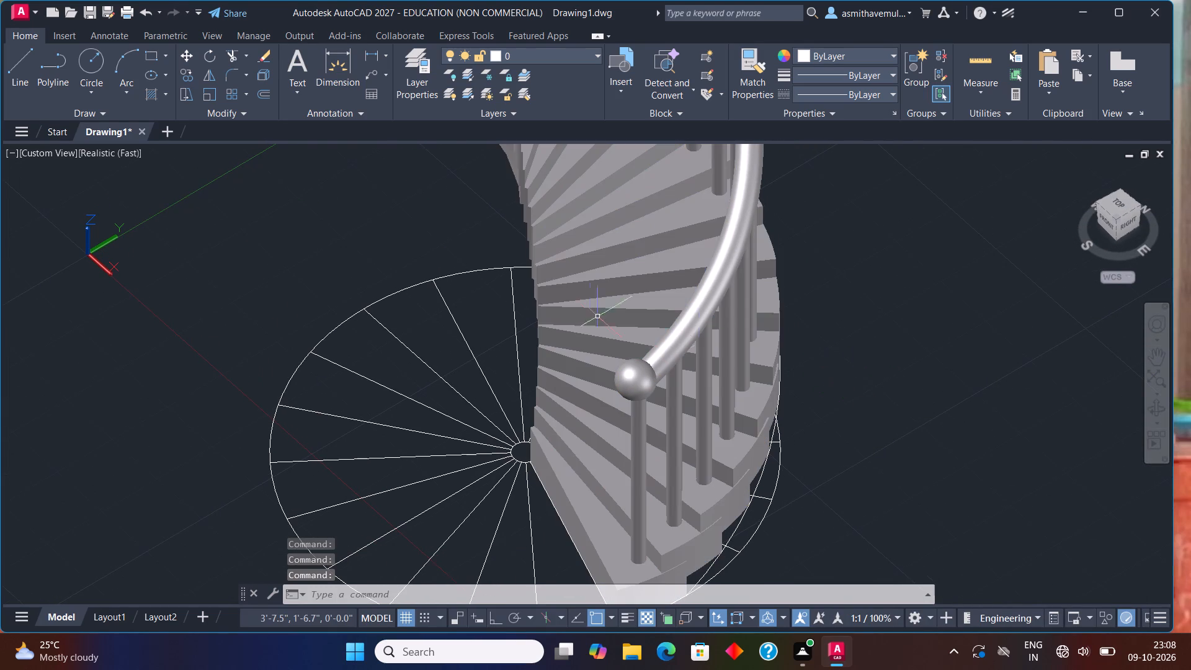
scroll(578, 304, down, 1)
text(mater)
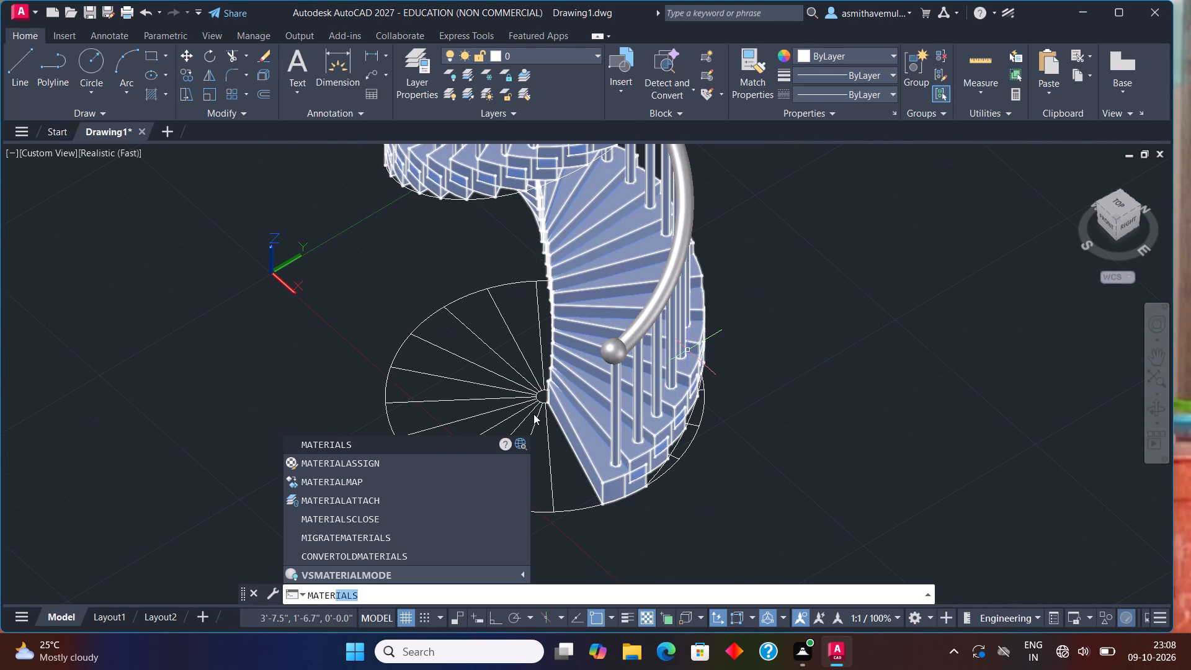
click(443, 442)
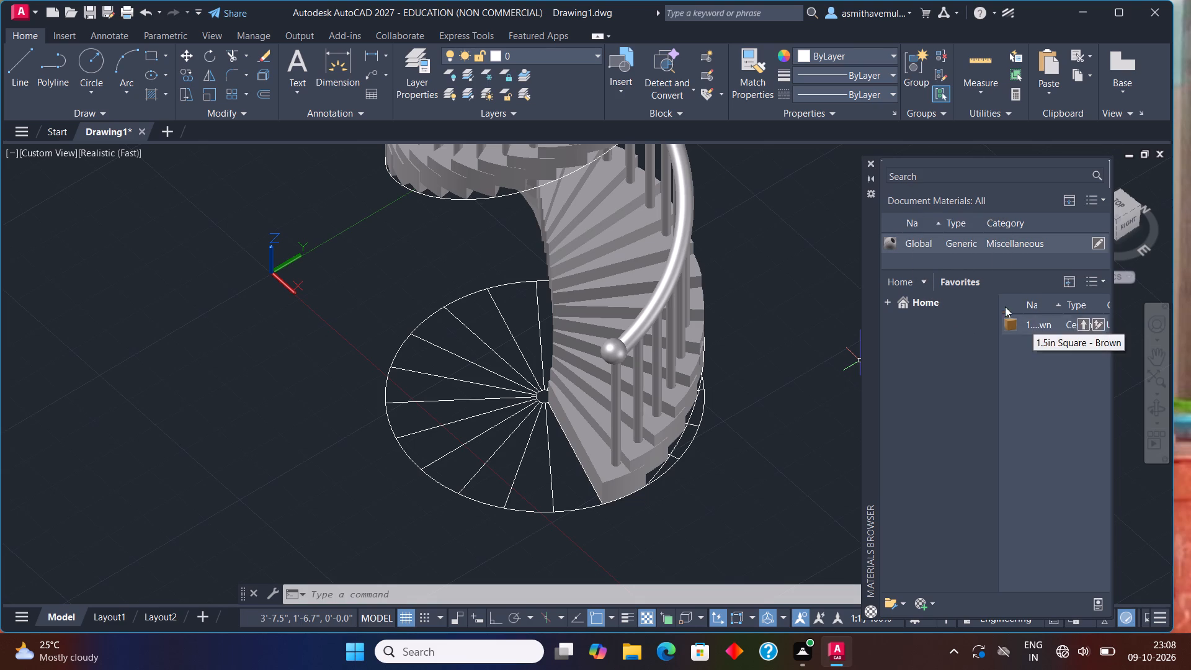
click(920, 178)
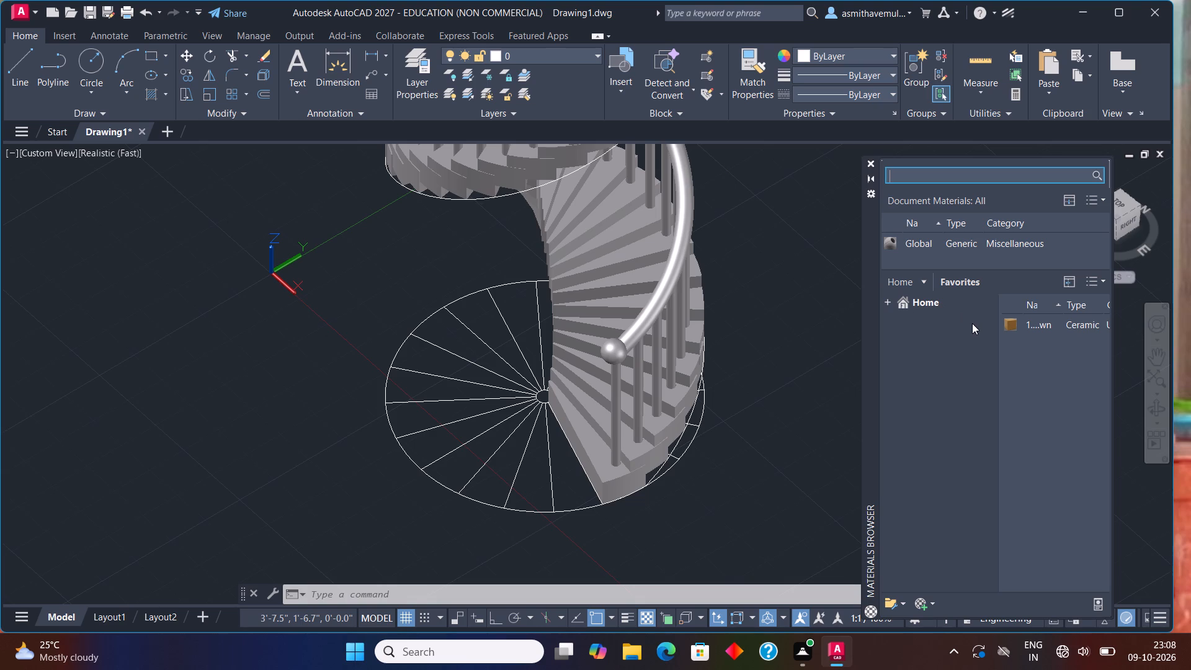
text(ste)
text(ps)
key(Return)
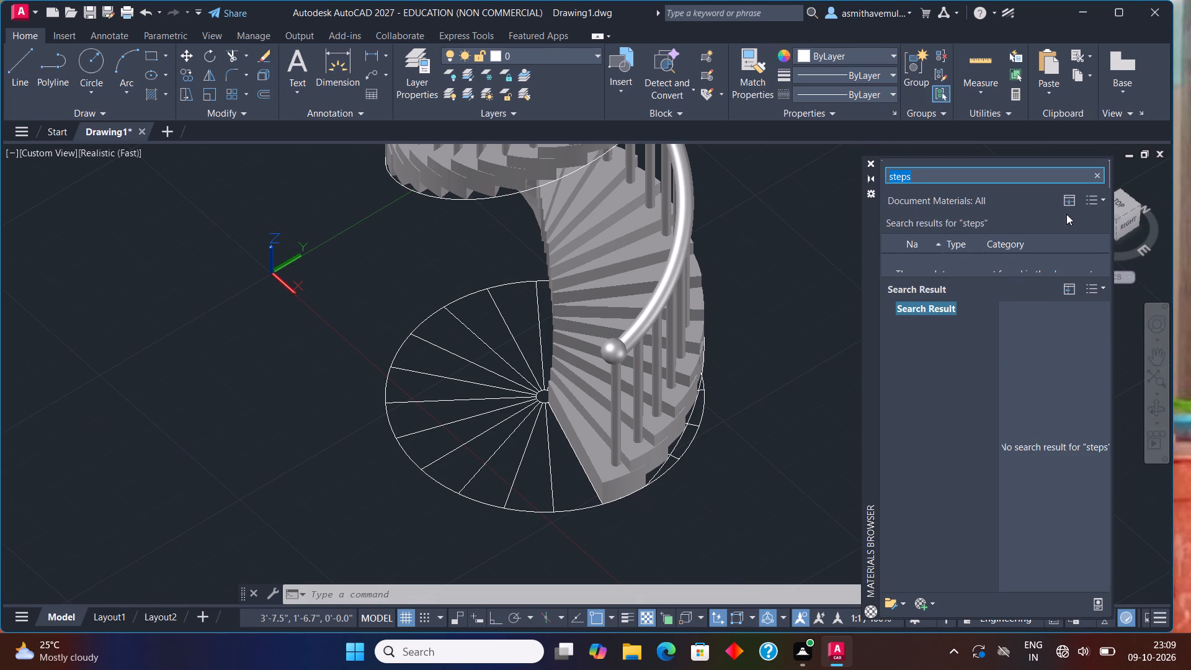
click(869, 161)
Reopen the materials browser and switch it from the favourites to the Autodesk Library materials.
text(materia)
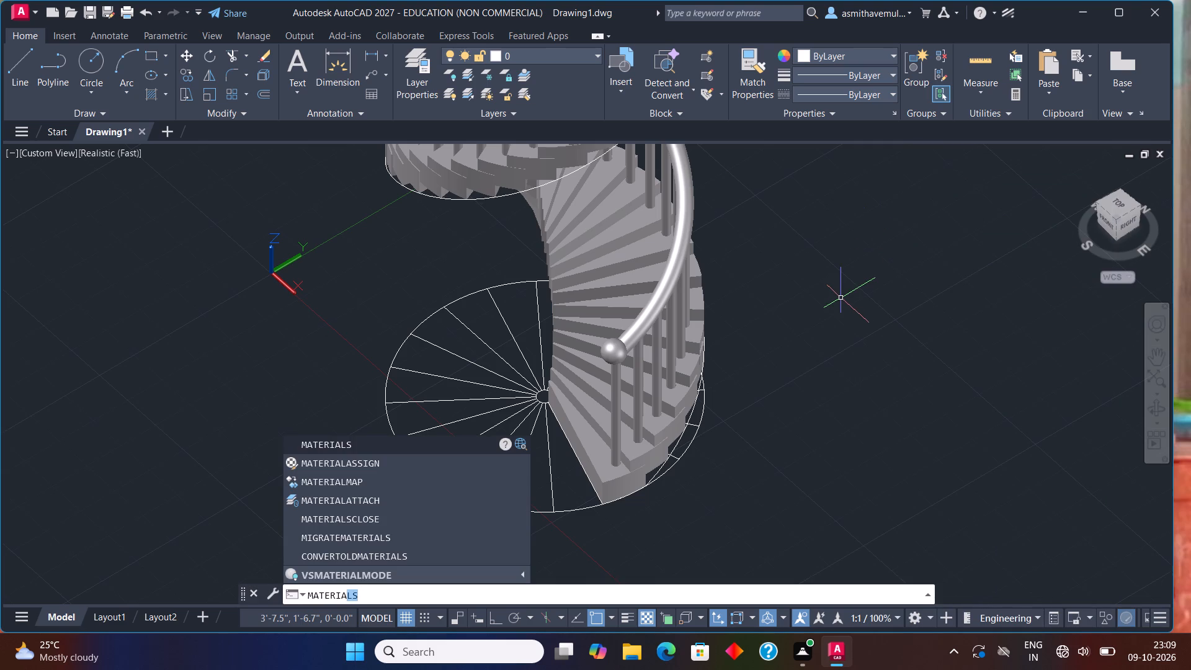
key(s)
key(Return)
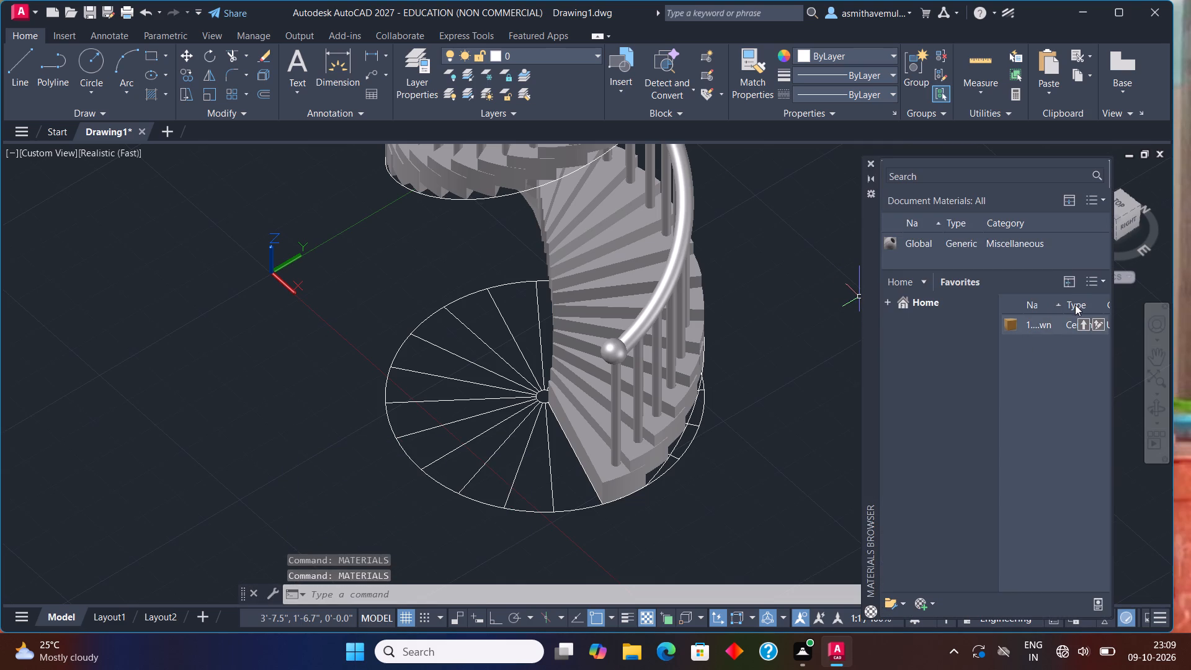
middle_drag(1072, 305, 1035, 318)
scroll(1040, 320, down, 4)
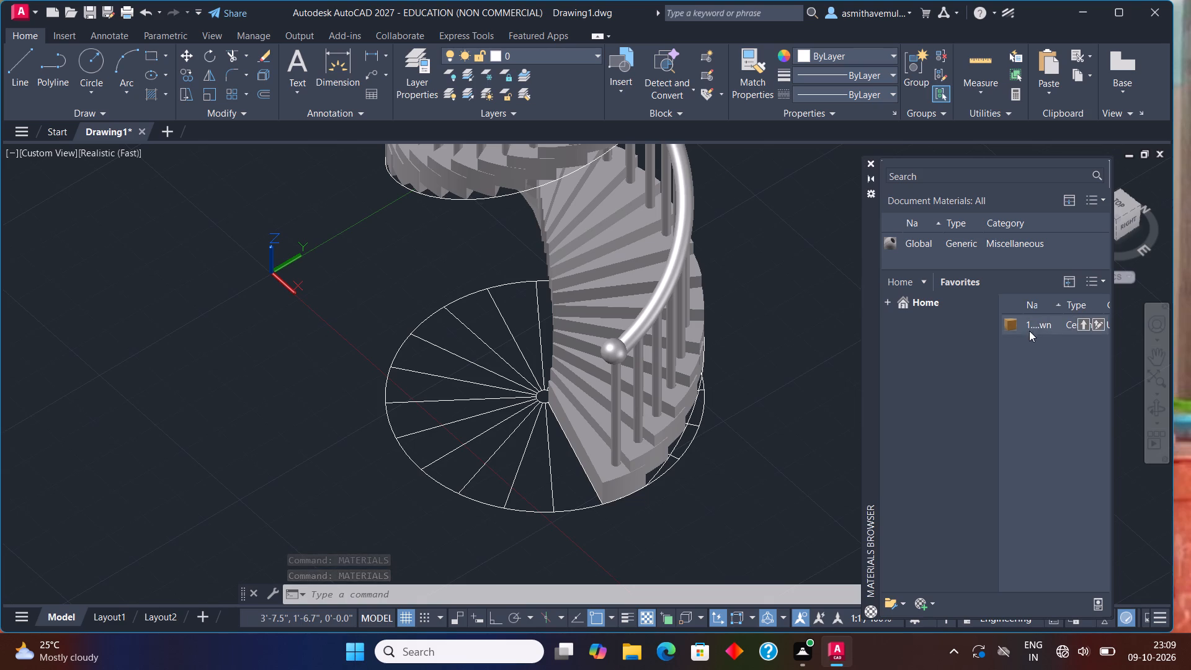
drag(1027, 326, 887, 378)
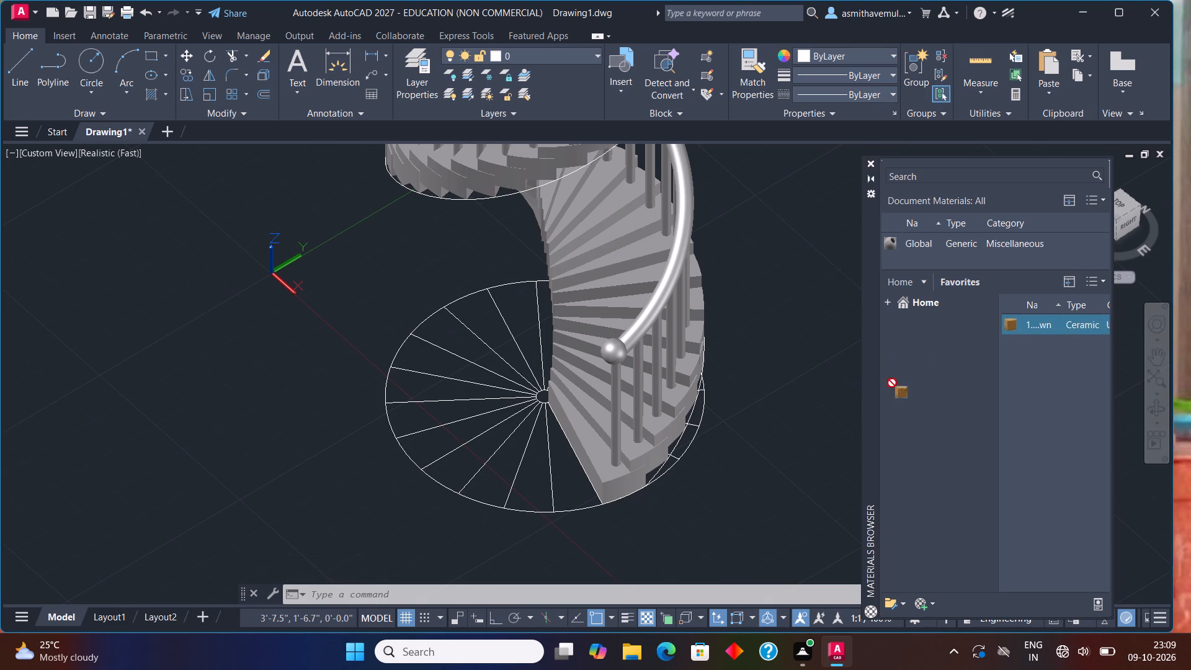
drag(887, 378, 1013, 360)
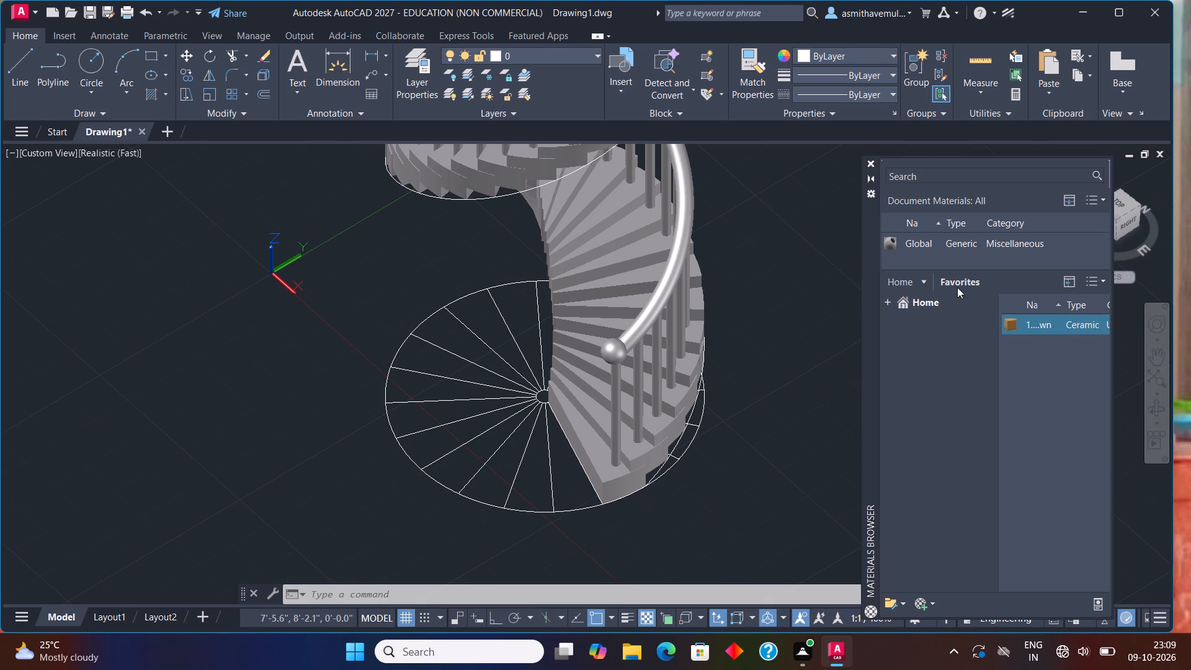
click(957, 286)
click(957, 284)
click(918, 277)
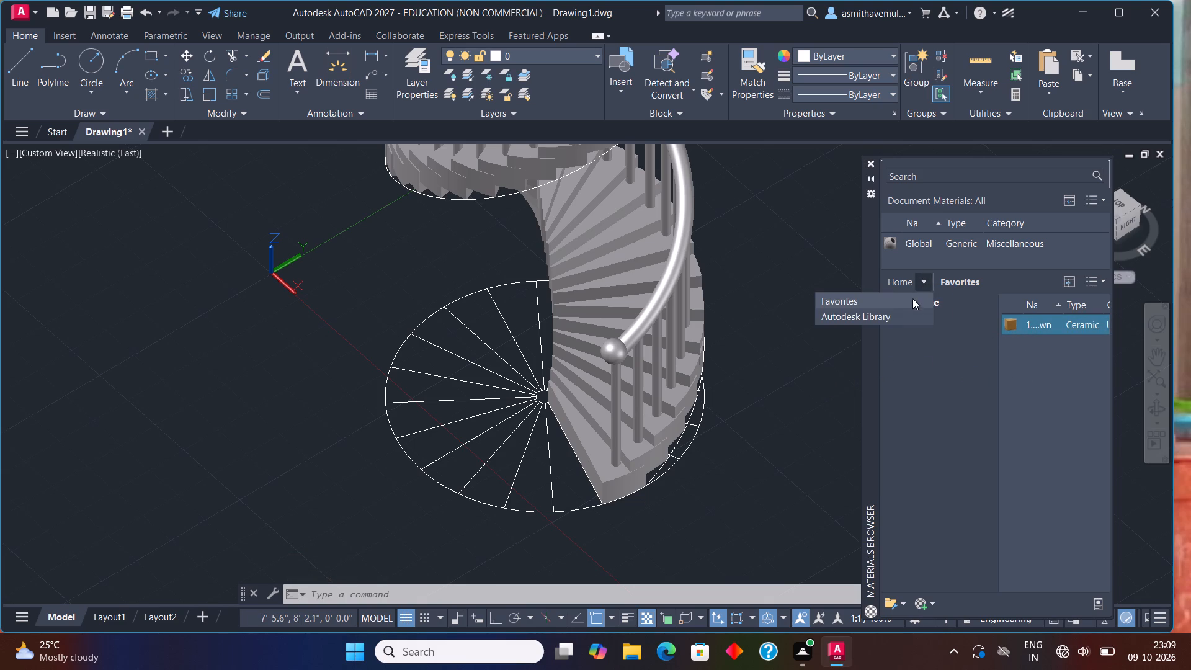
click(910, 313)
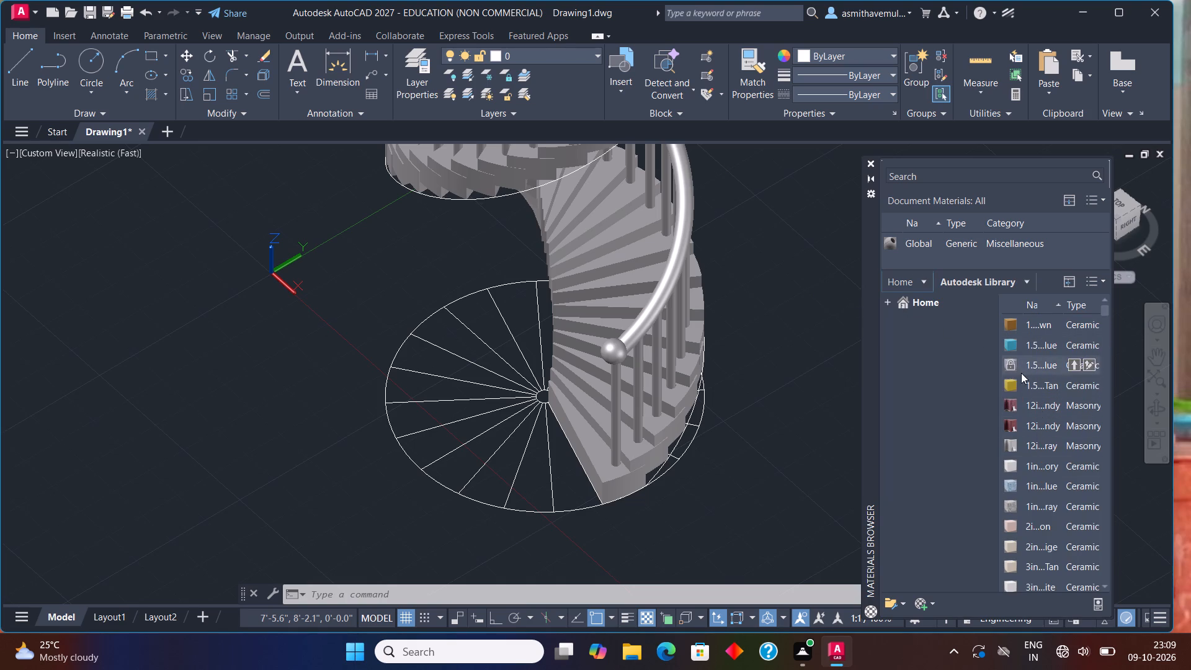
Try to apply the tan ceramic tile material from the Autodesk Library to the arrayed staircase steps, leaving nothing selected.
drag(1015, 382, 564, 426)
click(588, 414)
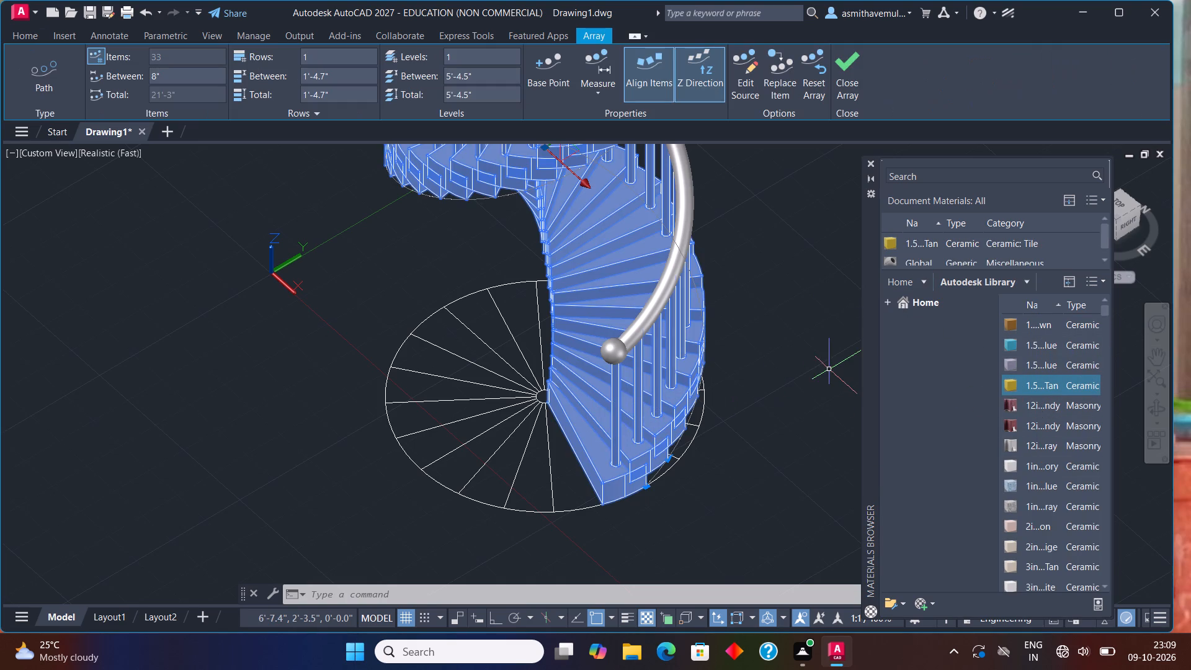
click(831, 369)
click(775, 360)
key(Escape)
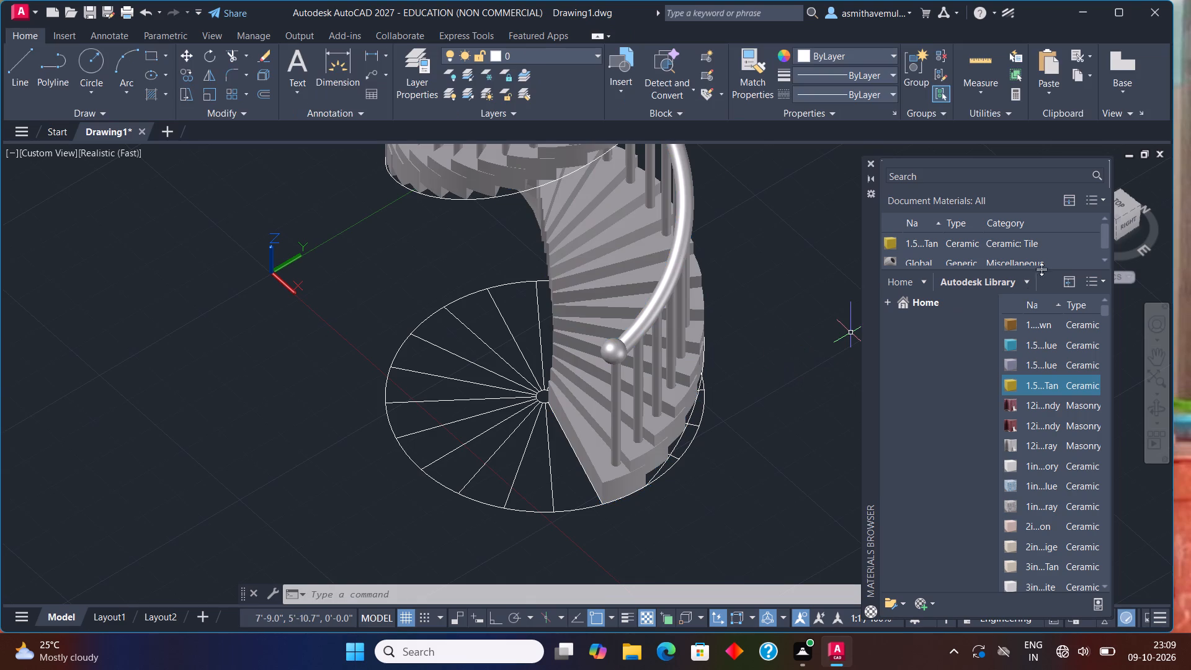
Try to apply the brown and the first blue ceramic tile materials from the Autodesk Library to the lowest steps.
drag(1041, 324, 602, 420)
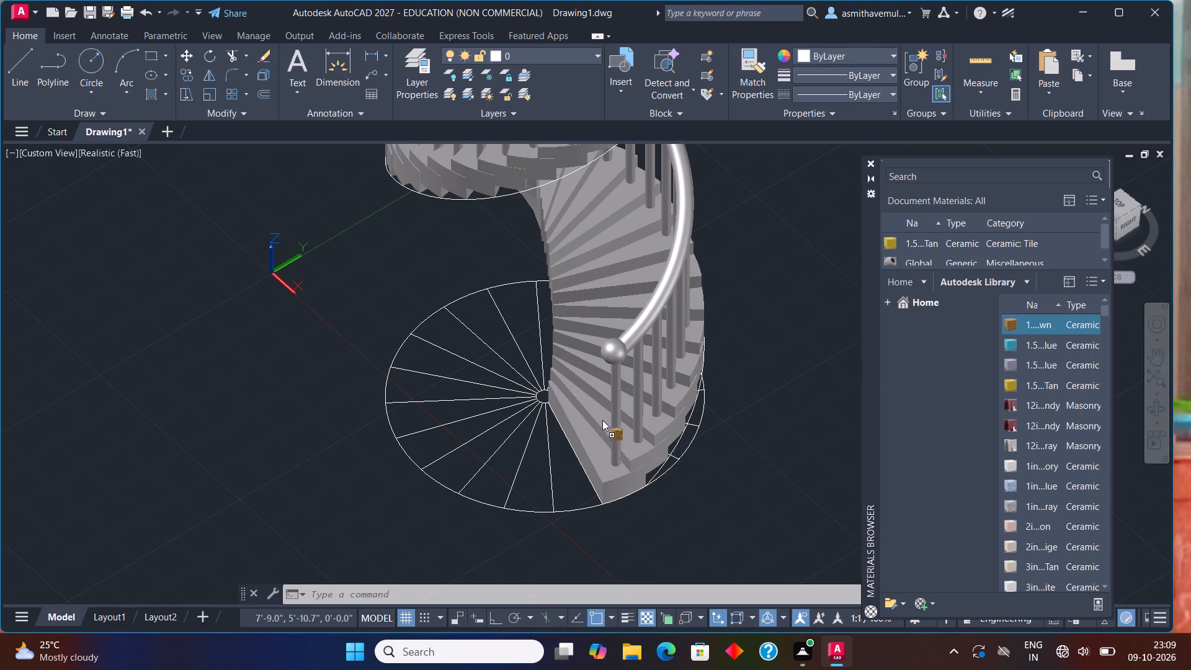
drag(602, 420, 582, 432)
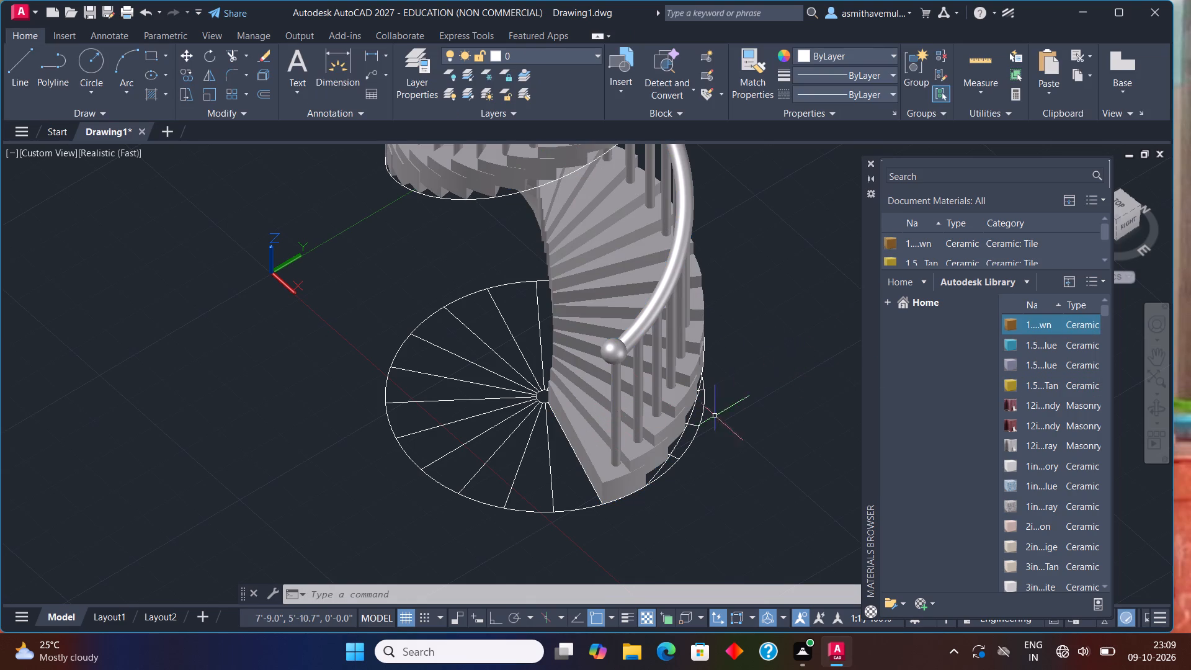
scroll(666, 440, up, 1)
scroll(609, 458, up, 2)
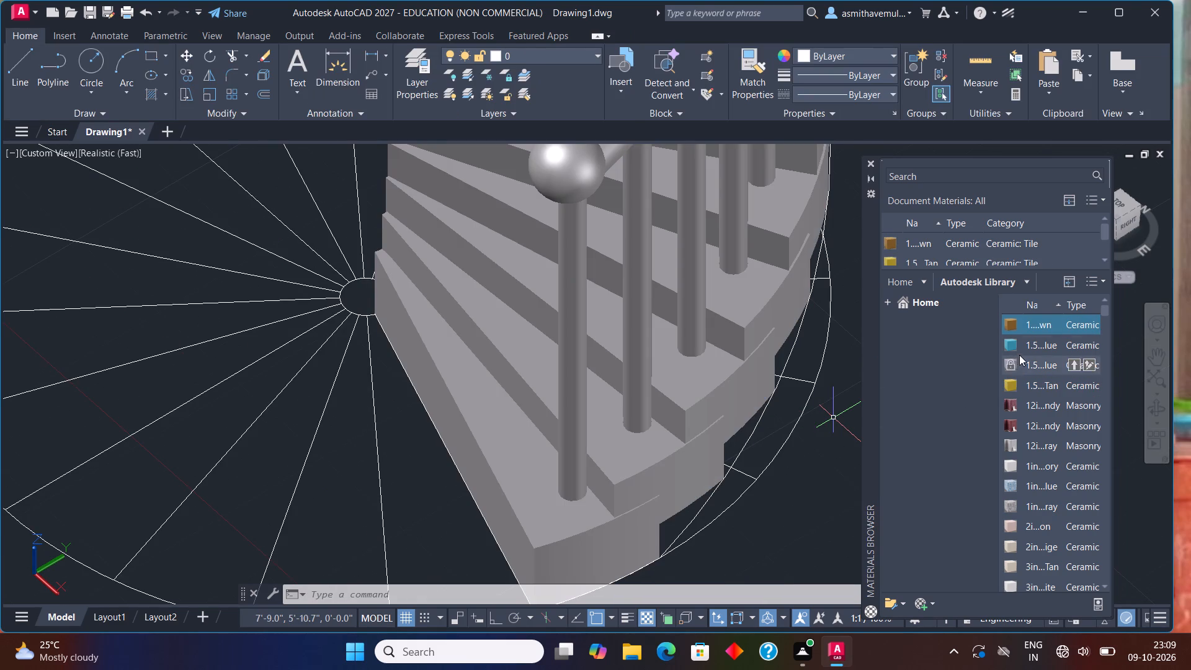
drag(1017, 346, 540, 483)
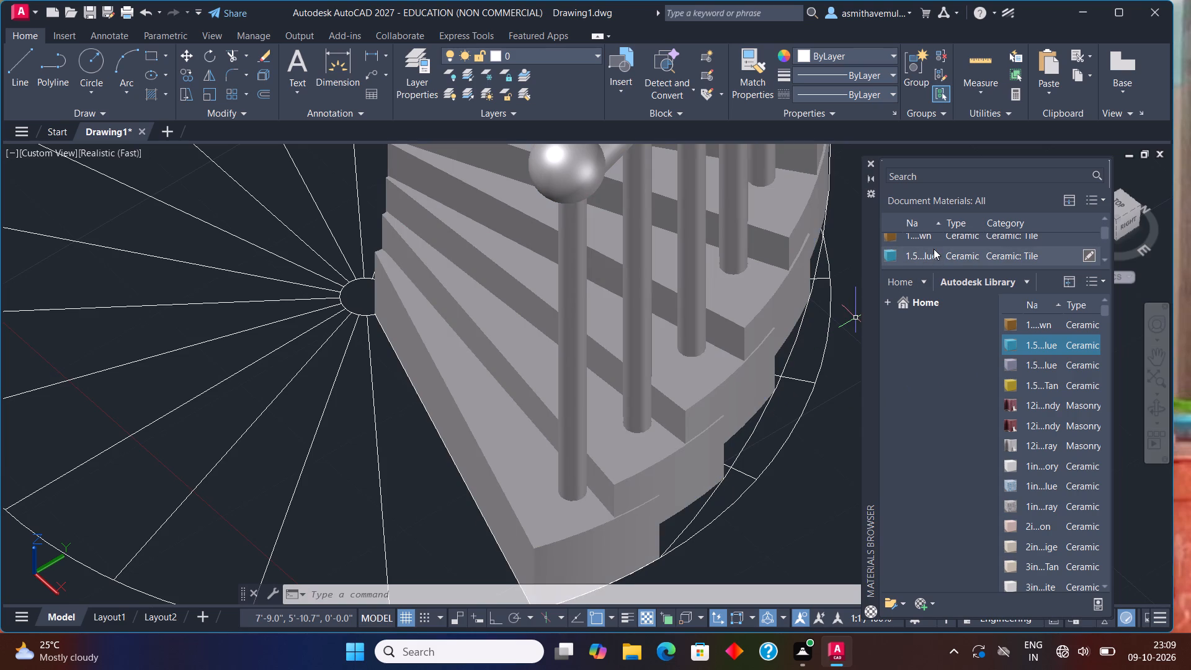
drag(934, 249, 507, 456)
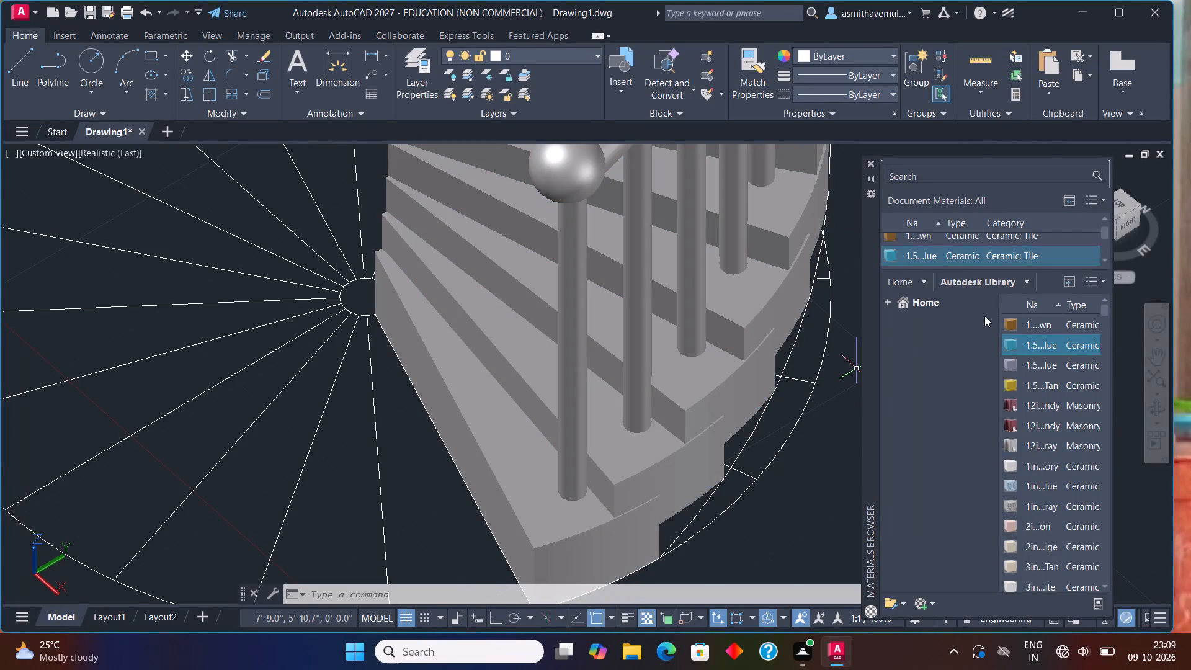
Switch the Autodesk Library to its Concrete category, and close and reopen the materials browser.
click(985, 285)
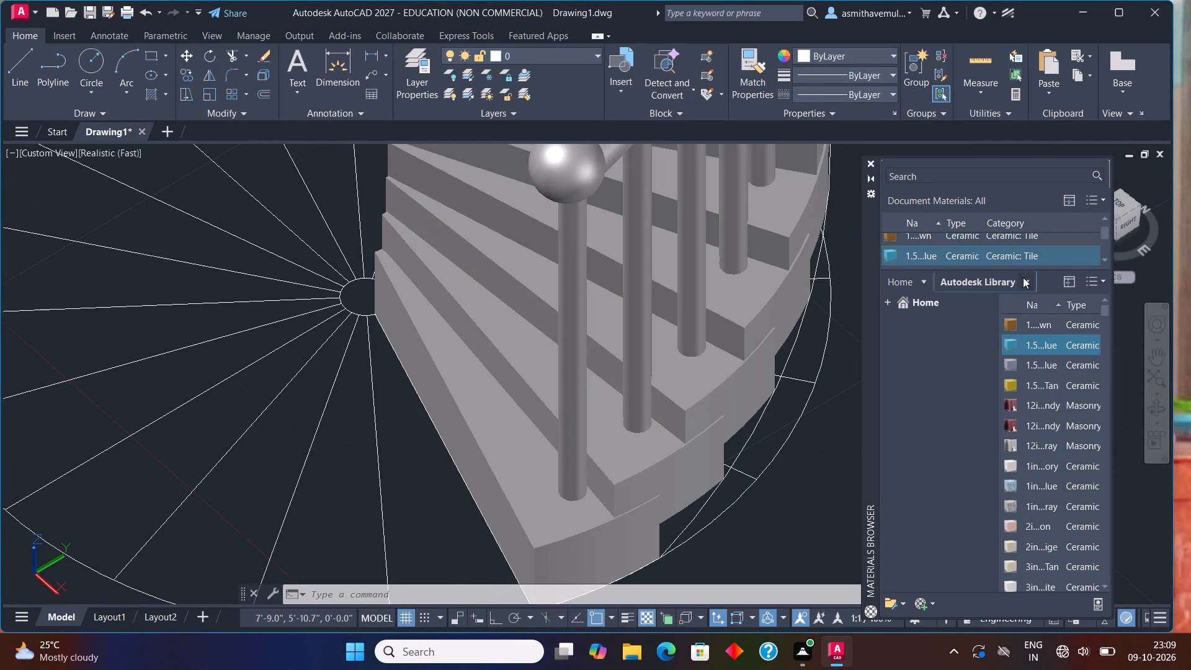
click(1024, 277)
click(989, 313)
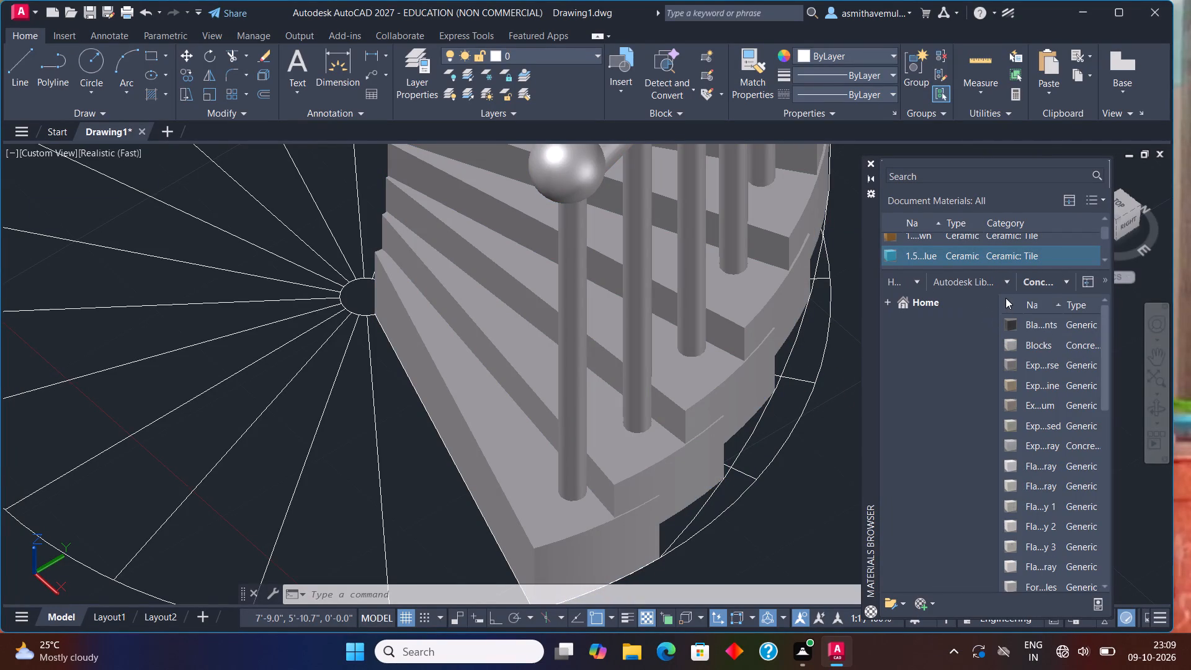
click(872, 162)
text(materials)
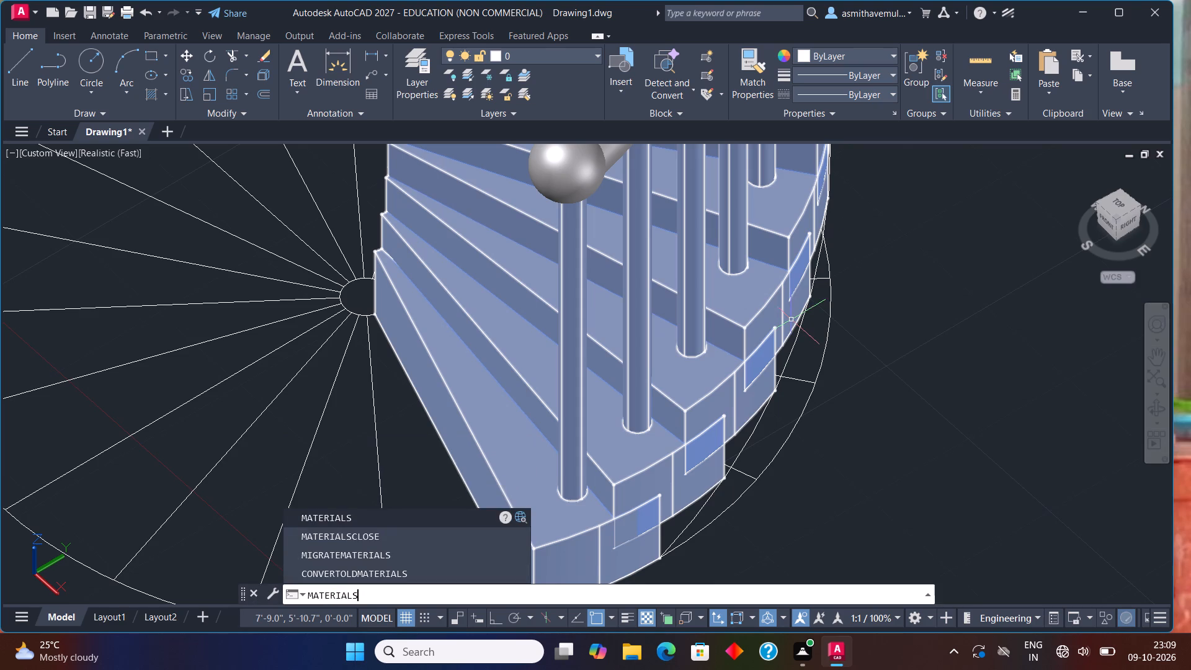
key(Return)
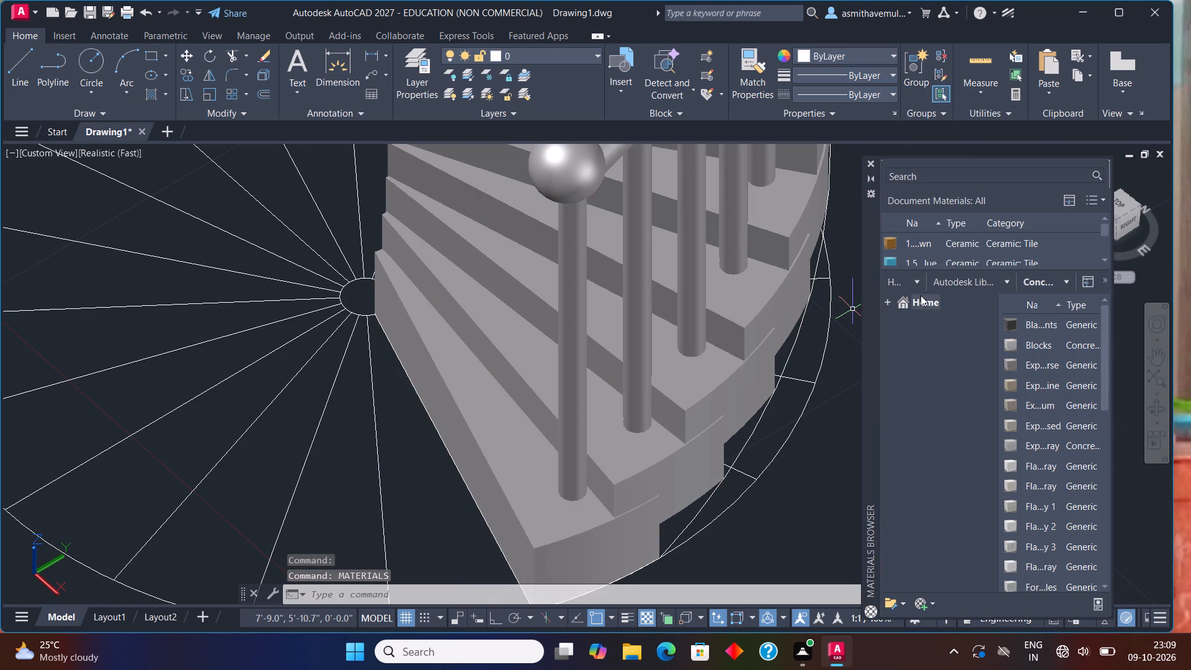
Try to apply the brown ceramic material from the Favorites library to the lowest step, and close the materials browser.
click(913, 288)
click(906, 298)
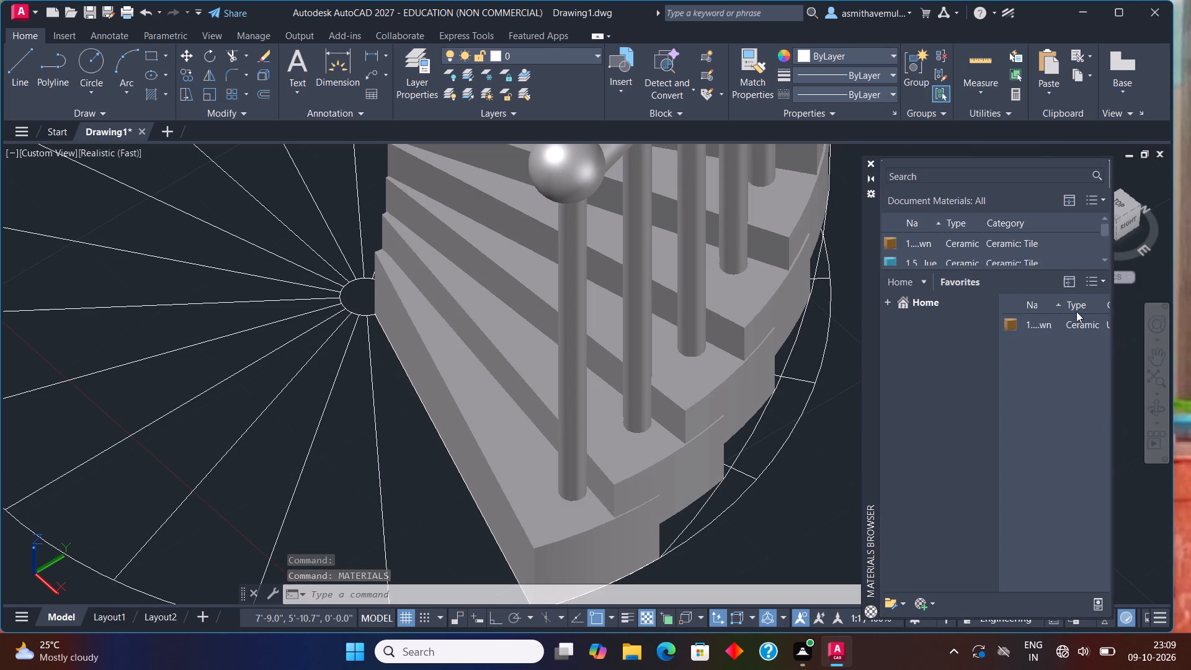
drag(1058, 324, 537, 461)
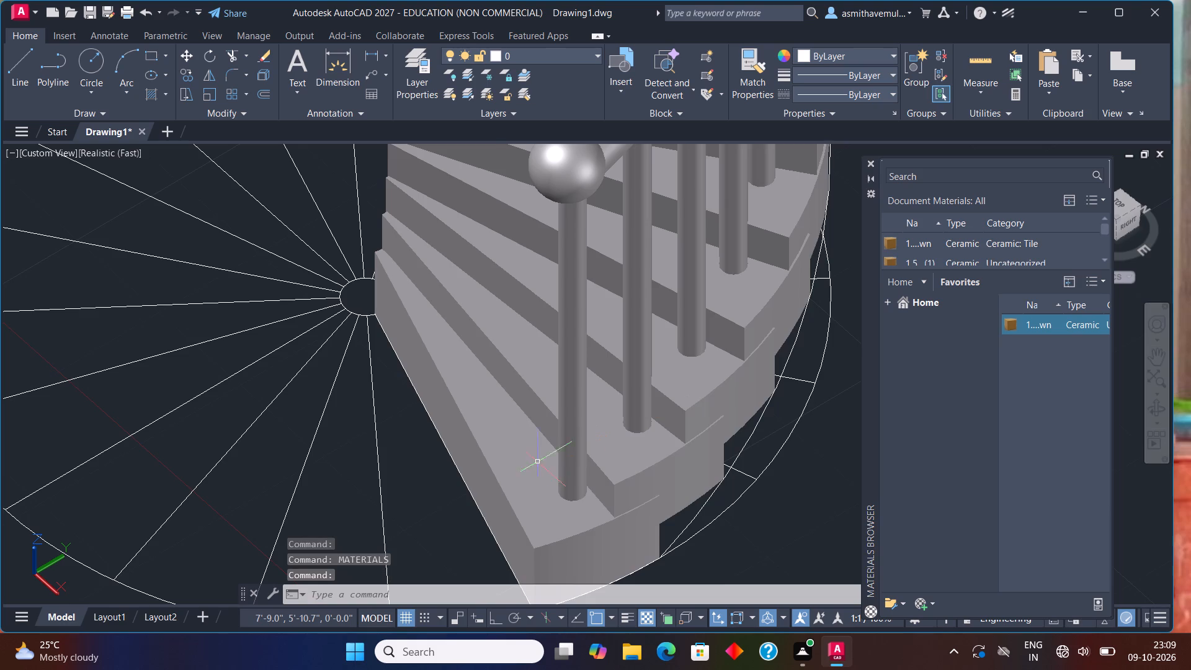
scroll(786, 414, down, 4)
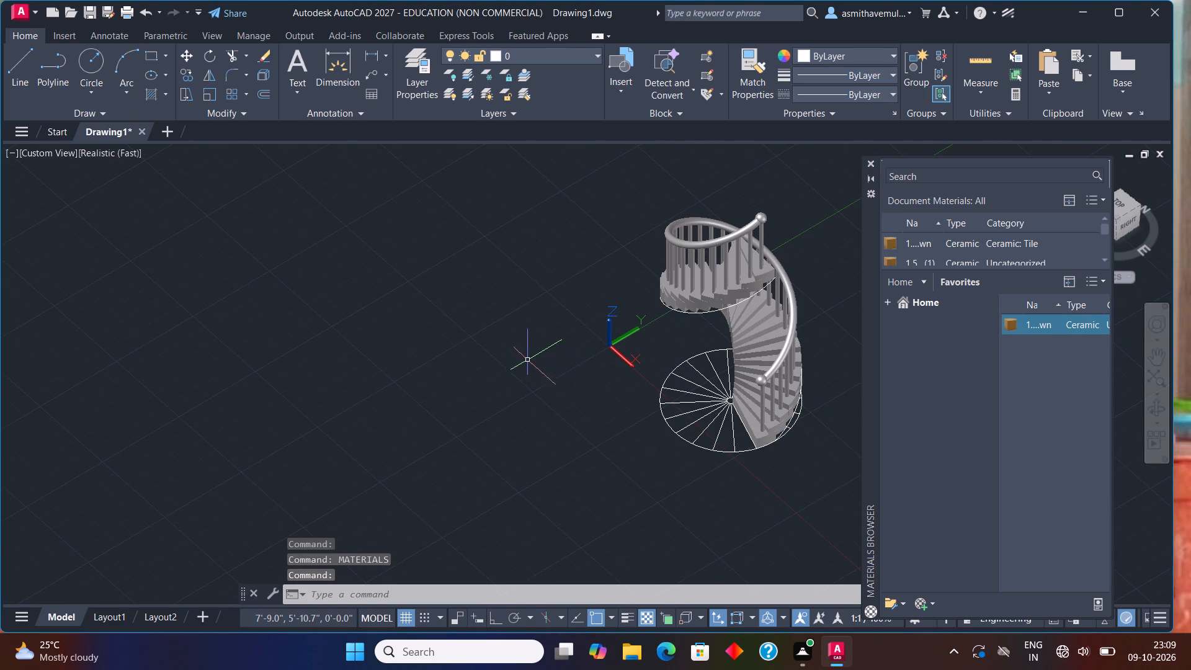
key(Escape)
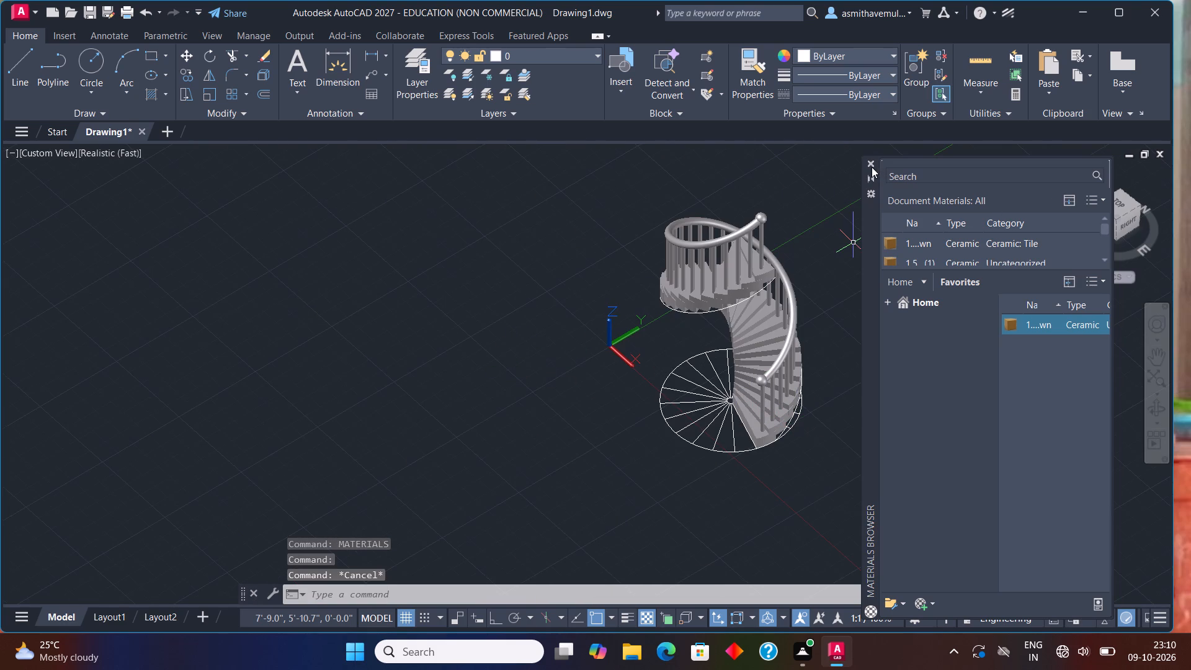
click(872, 166)
Save the drawing to the Desktop as "spiral stair case" in AutoCAD 2018 Drawing format.
click(28, 1)
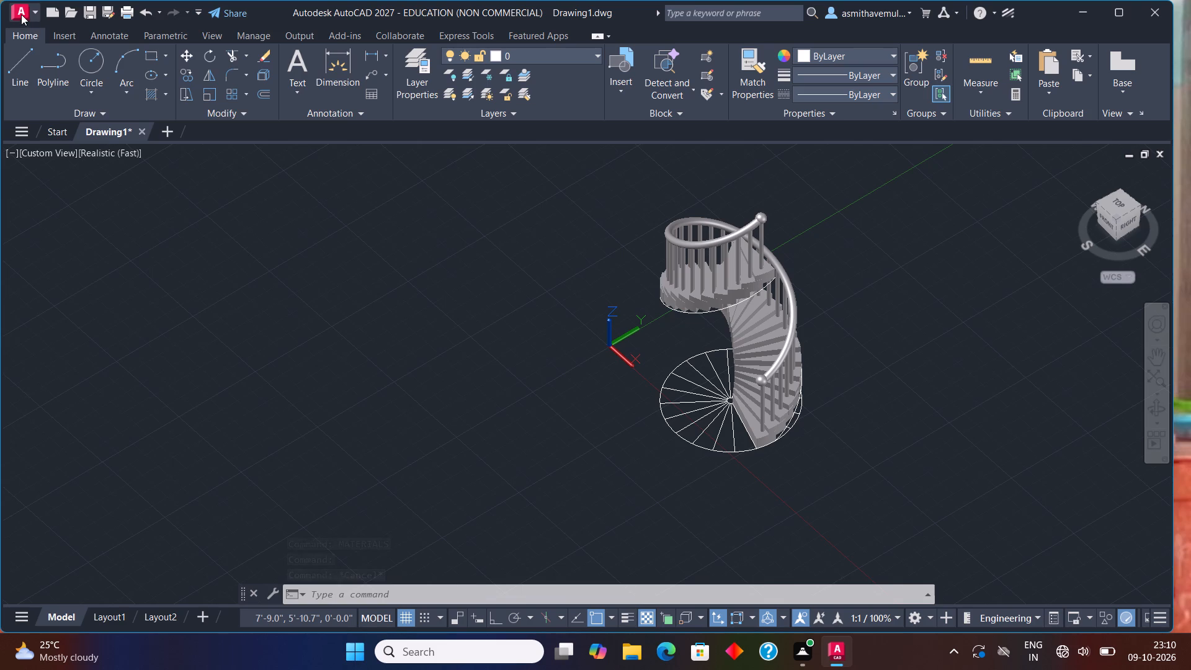
click(21, 14)
click(60, 206)
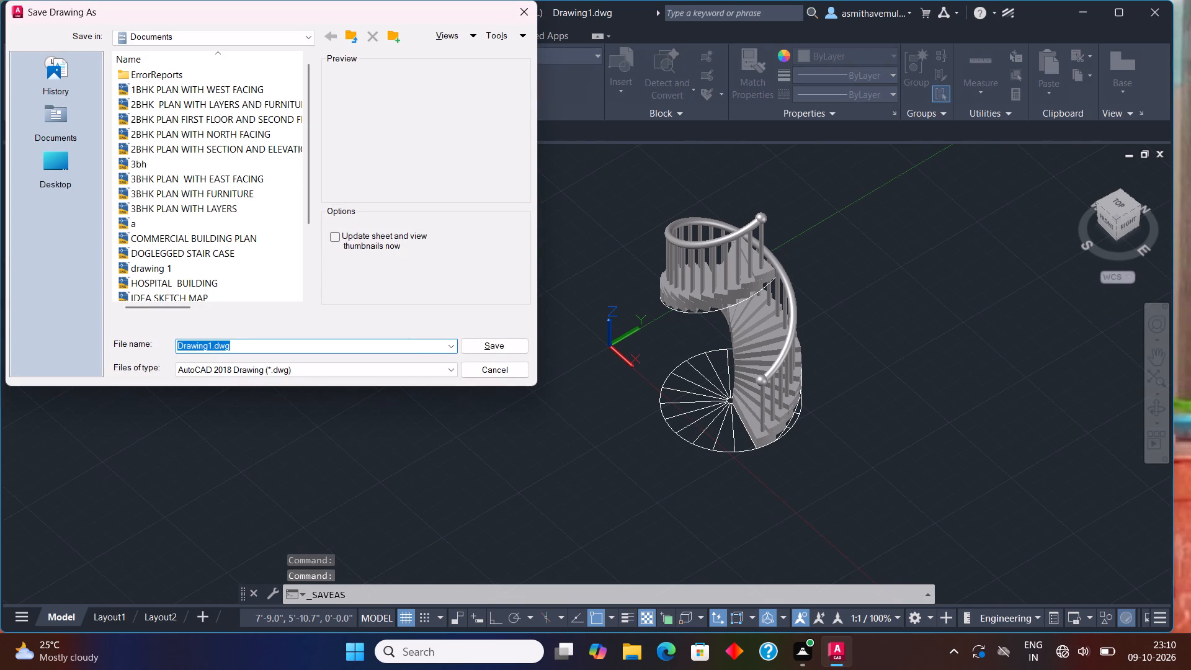
click(61, 168)
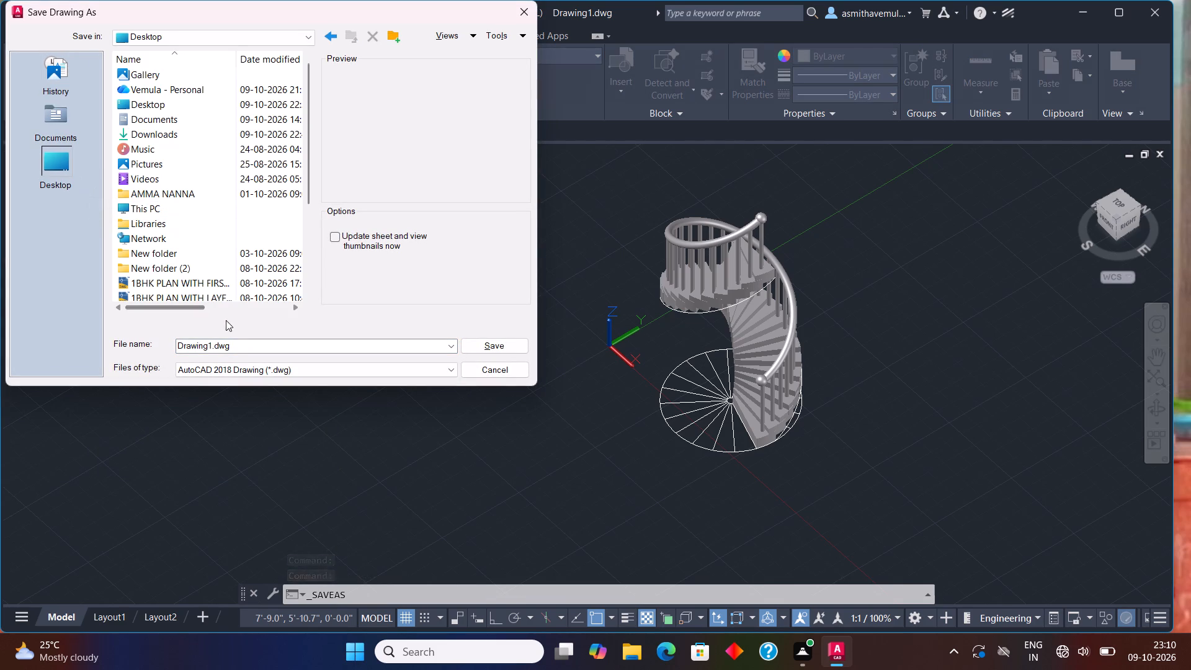
click(238, 342)
key(BackSpace)
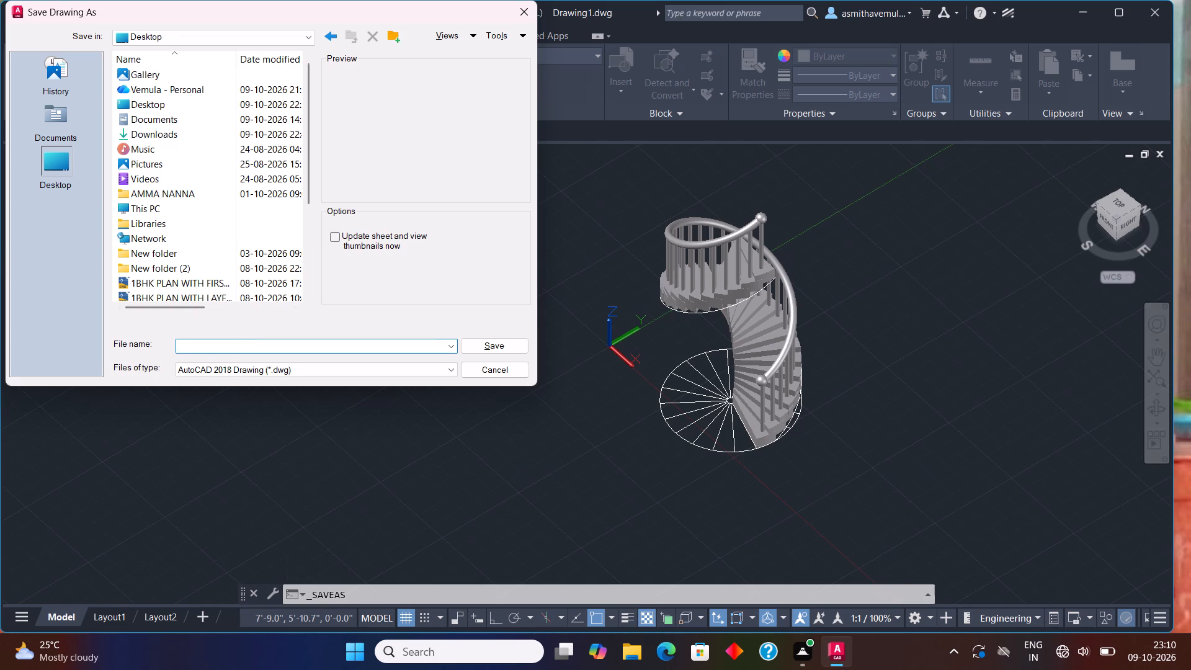
text(spiral stair case)
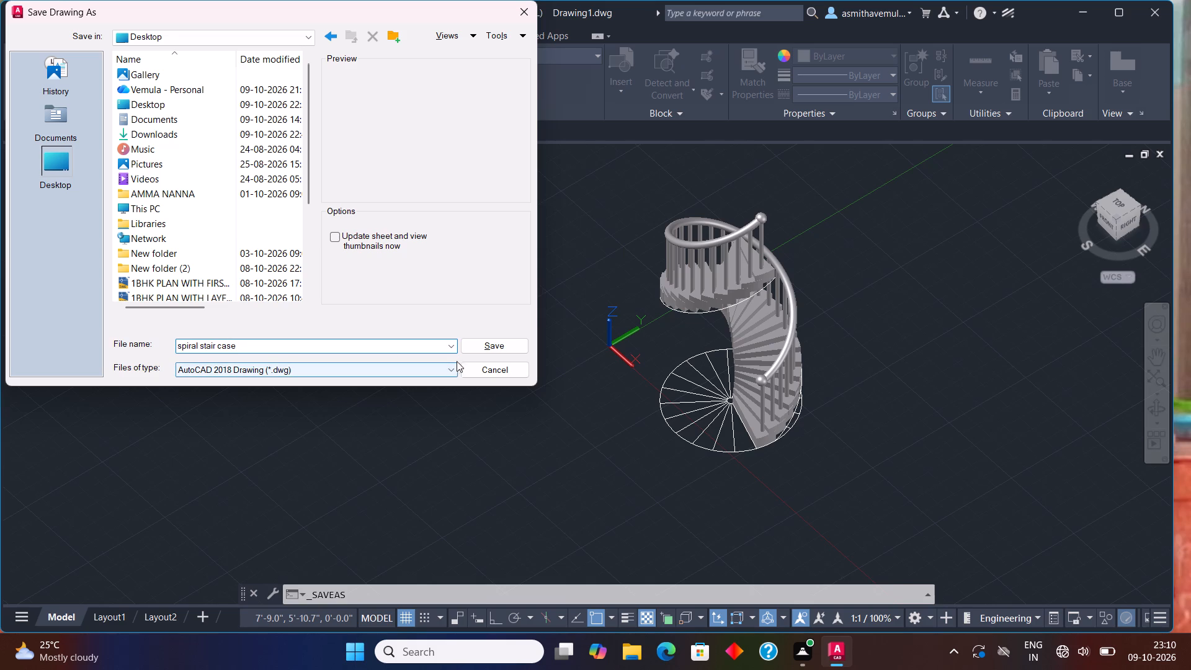
click(473, 346)
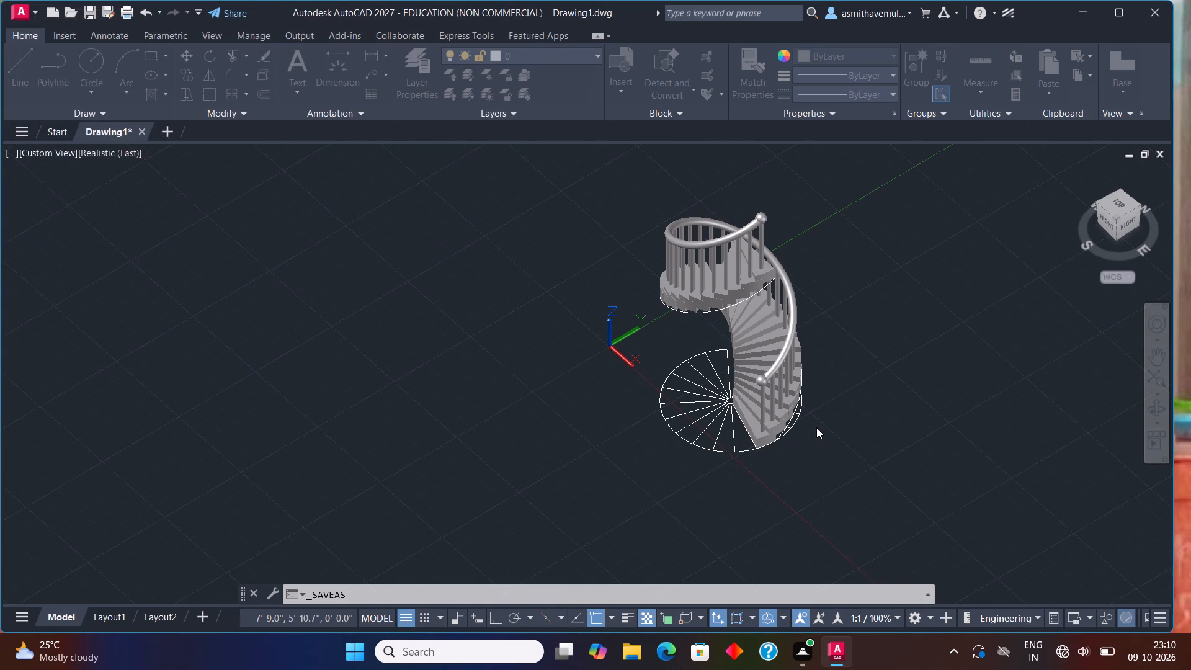
Close AutoCAD.
click(1158, 12)
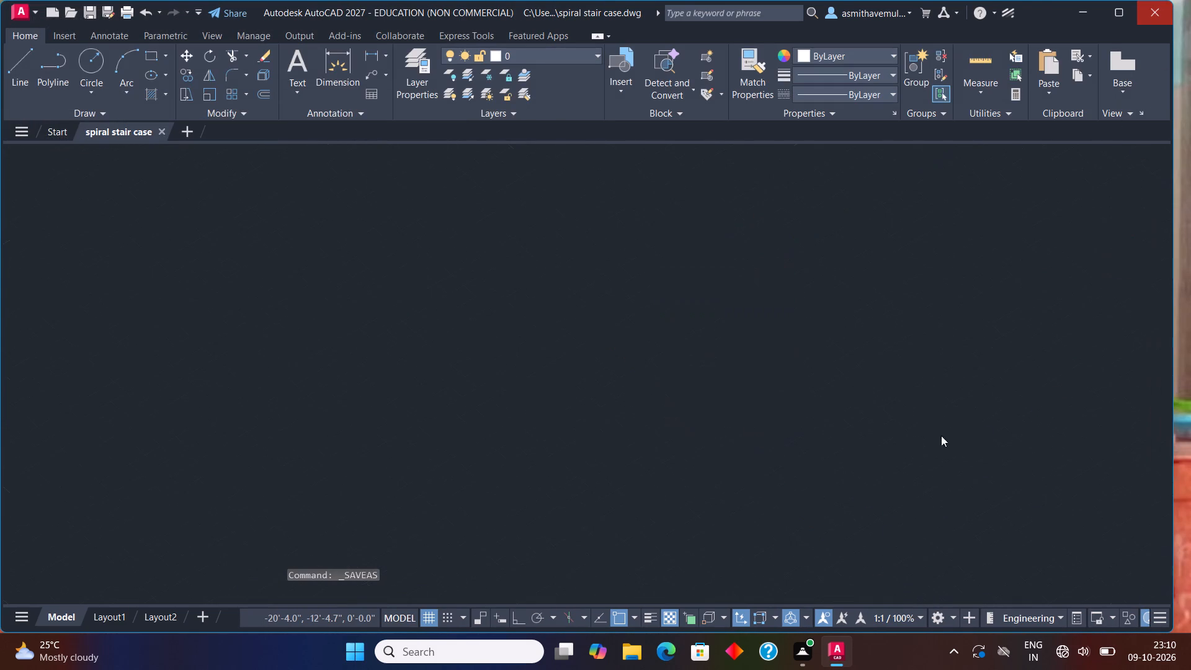